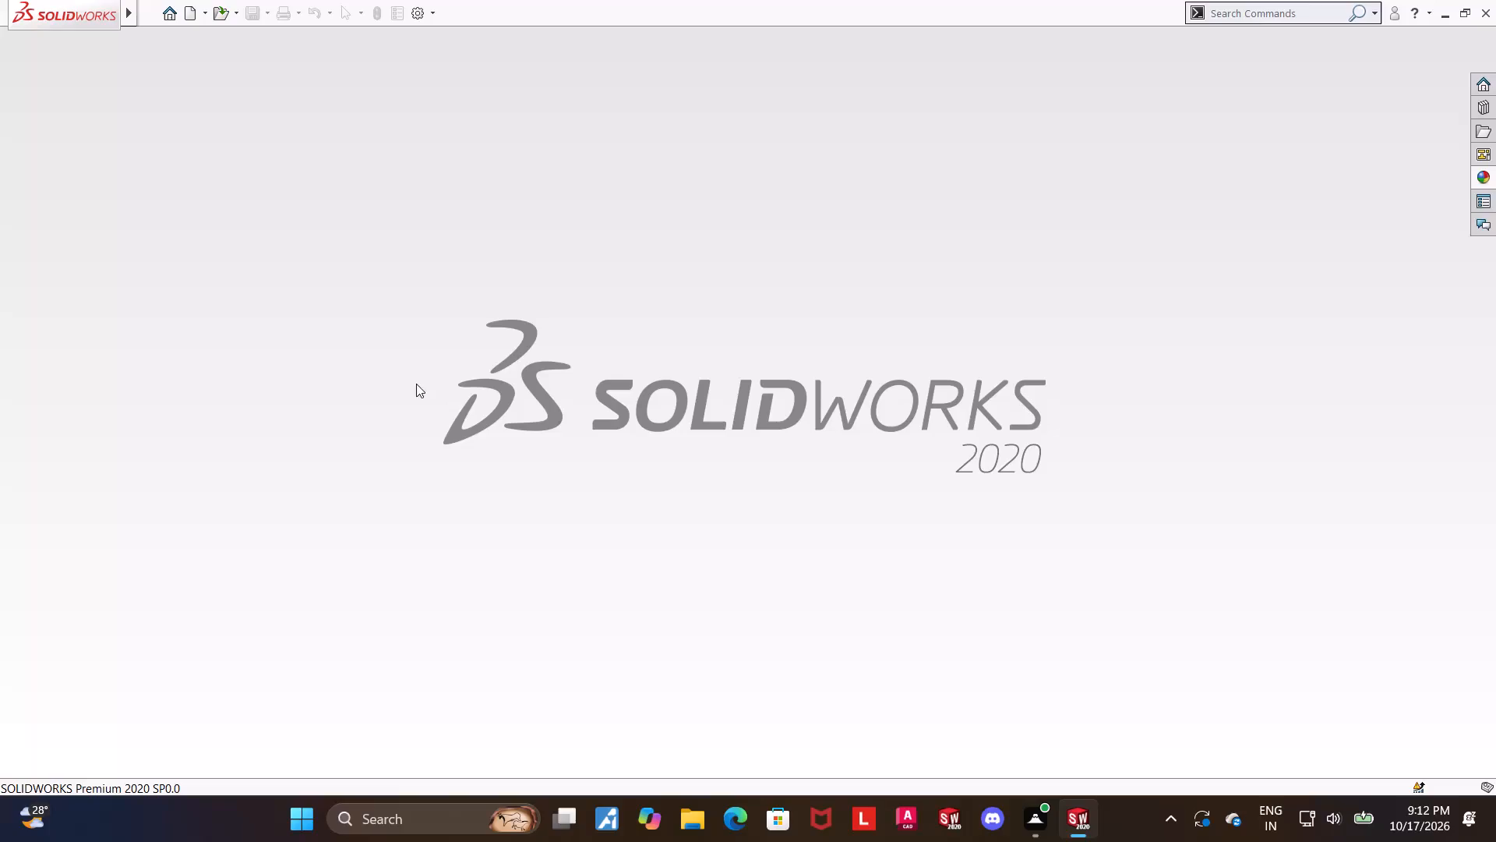
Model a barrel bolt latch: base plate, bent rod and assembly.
Create a new part document.
click(183, 20)
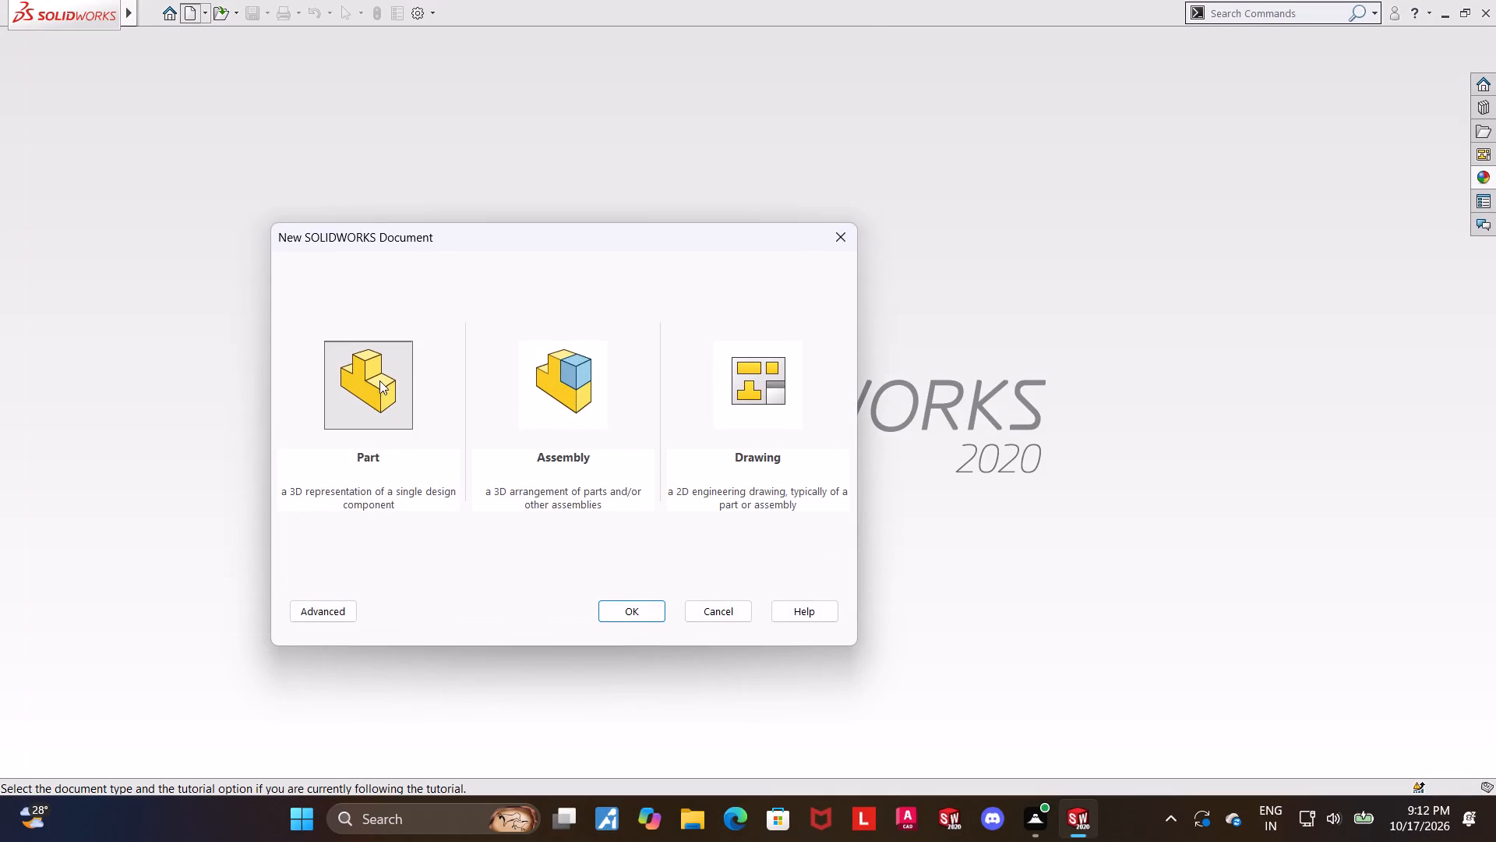
double_click(379, 378)
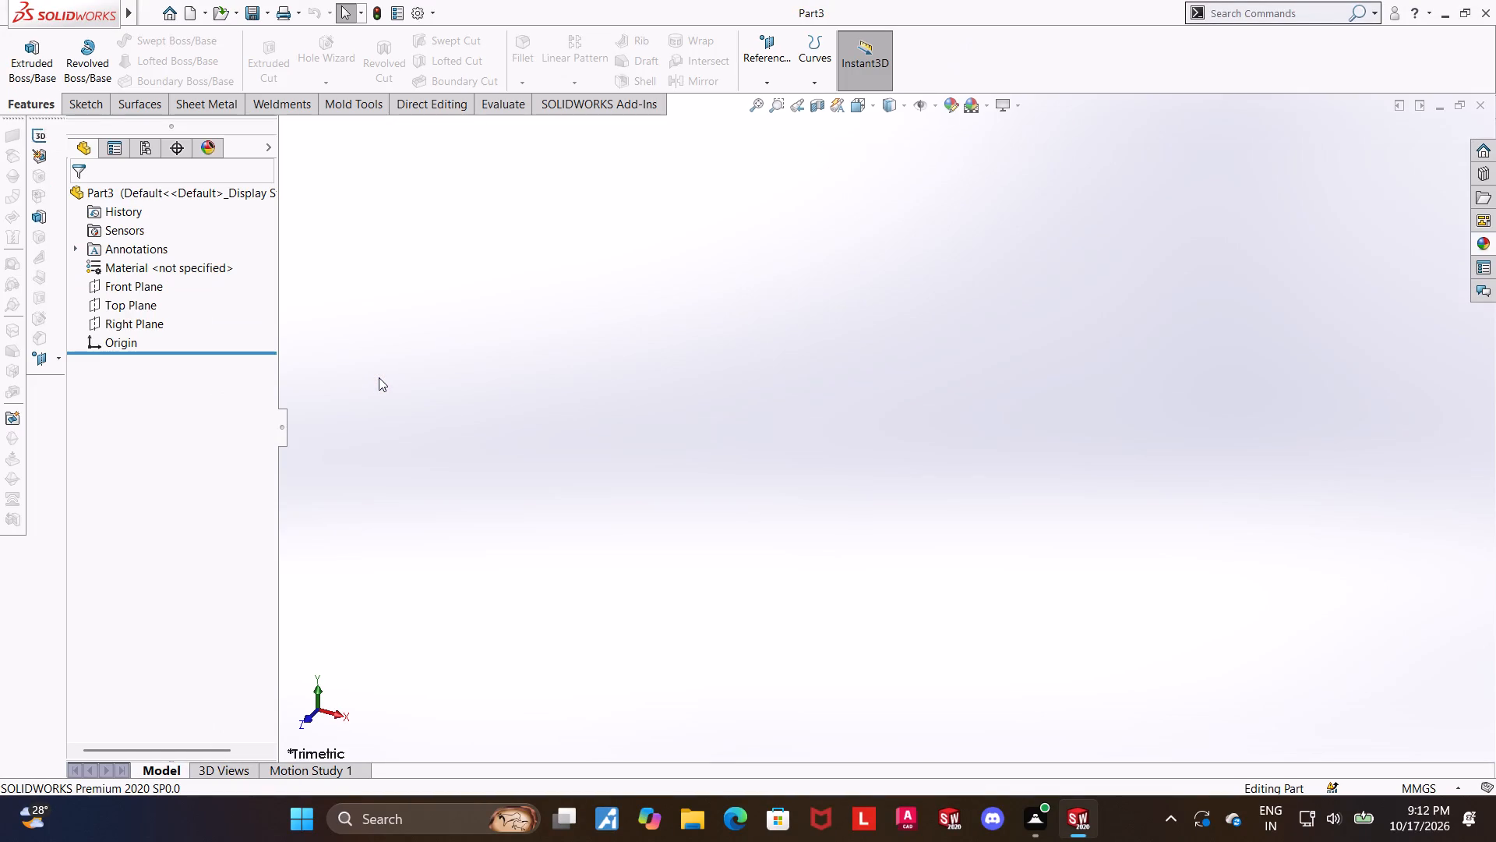
On the Top Plane, sketch a center rectangle about 231 mm by 130 mm, centred on the origin.
click(129, 288)
click(138, 317)
click(136, 309)
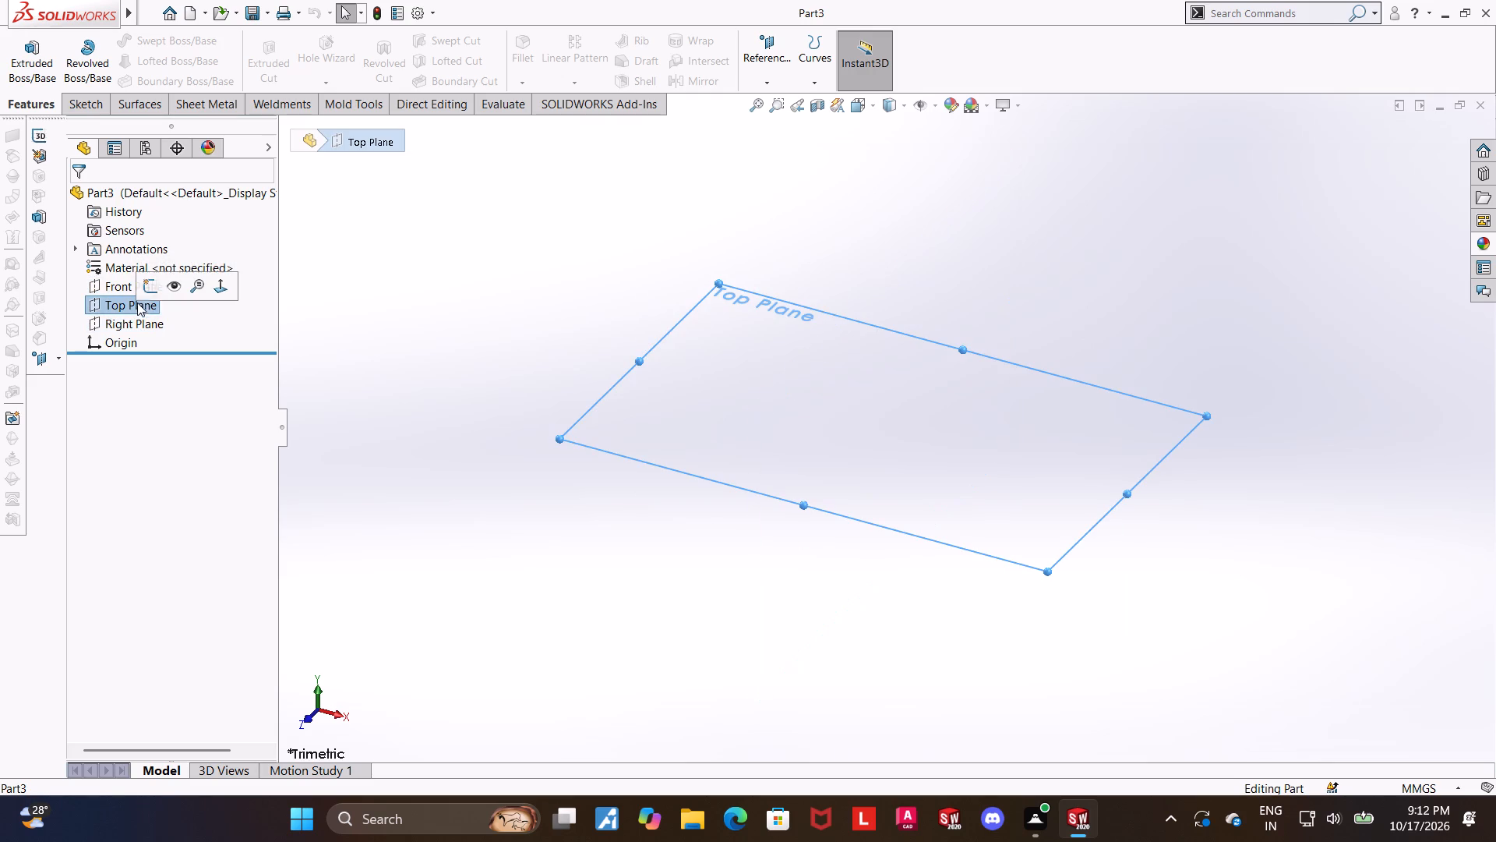
click(143, 292)
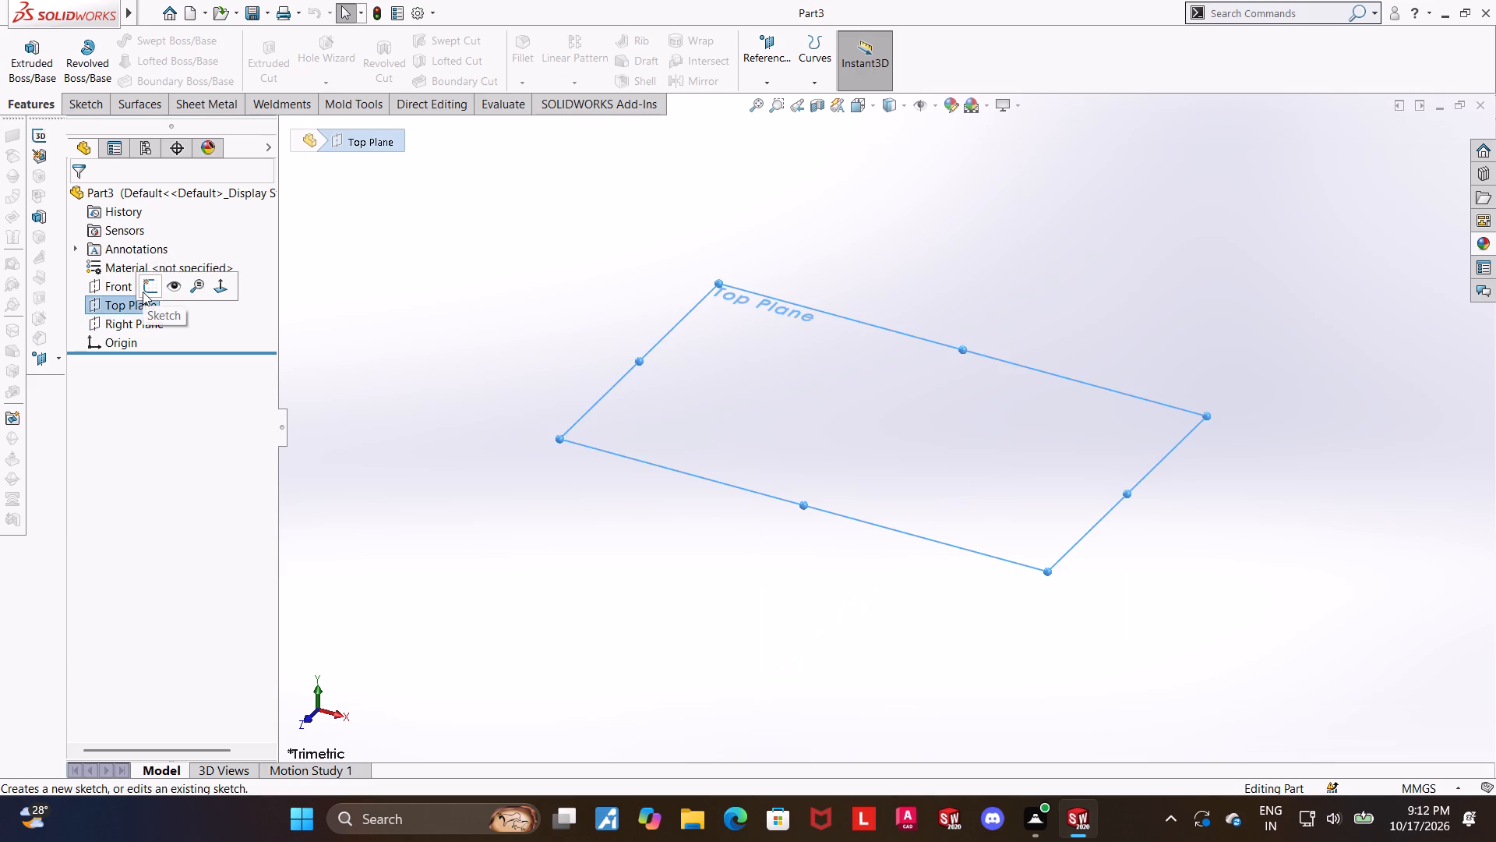
scroll(628, 368, up, 1)
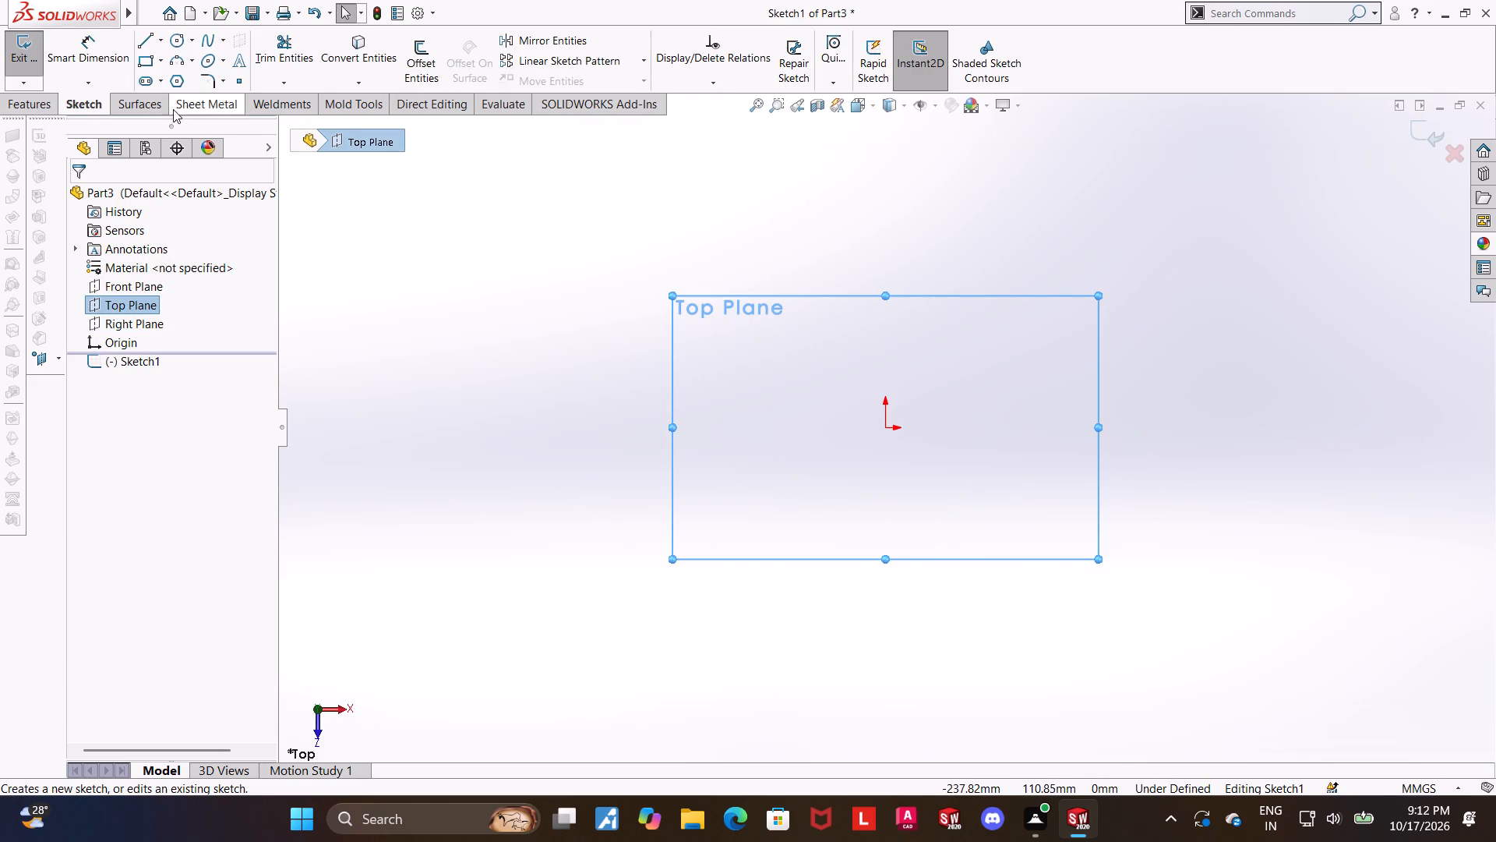
click(162, 60)
click(161, 97)
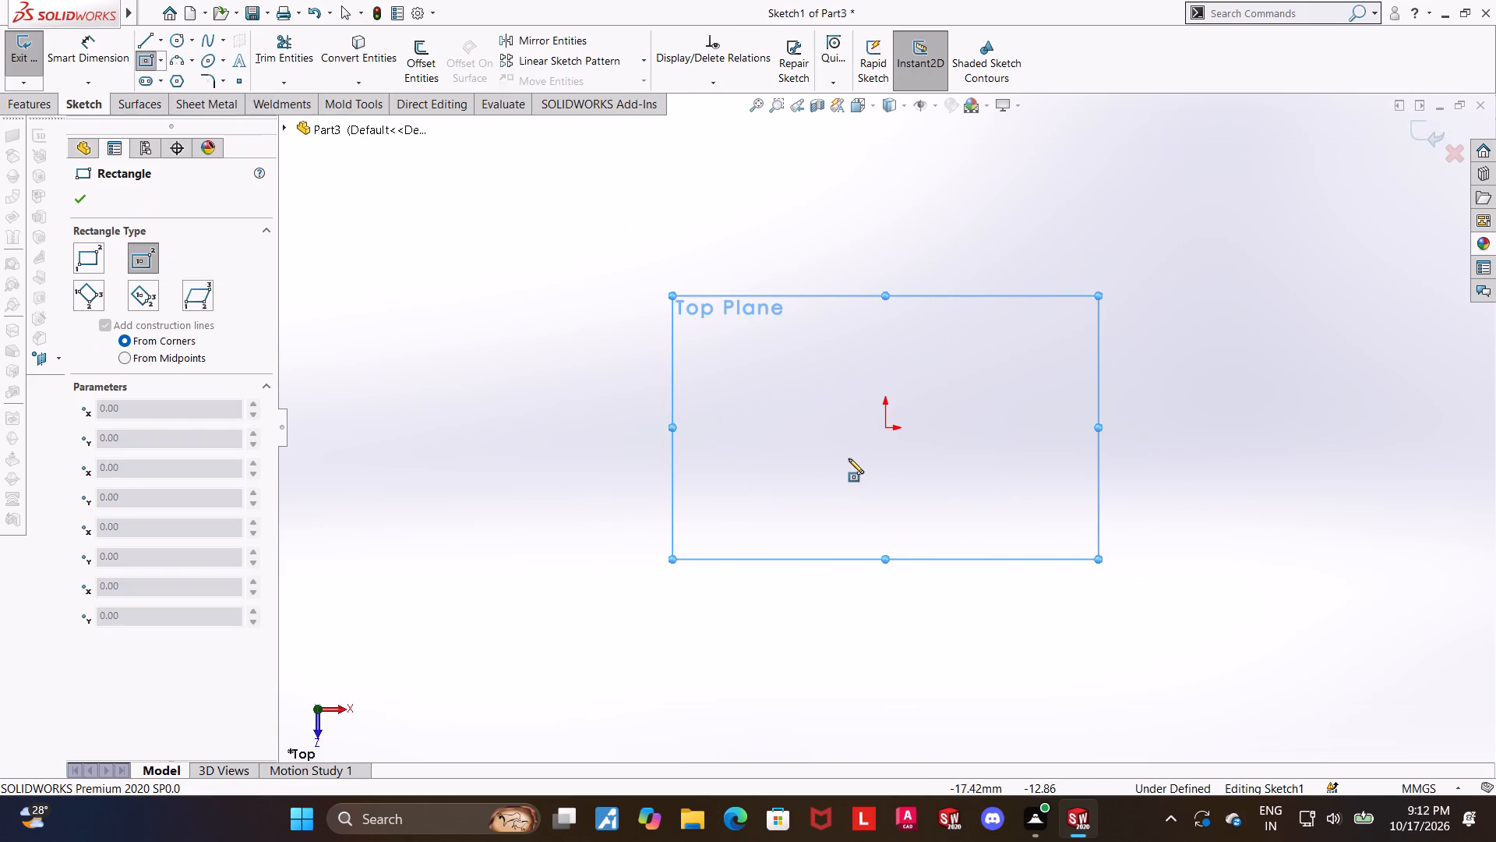
click(887, 429)
click(1162, 272)
key(Escape)
key(Escape)
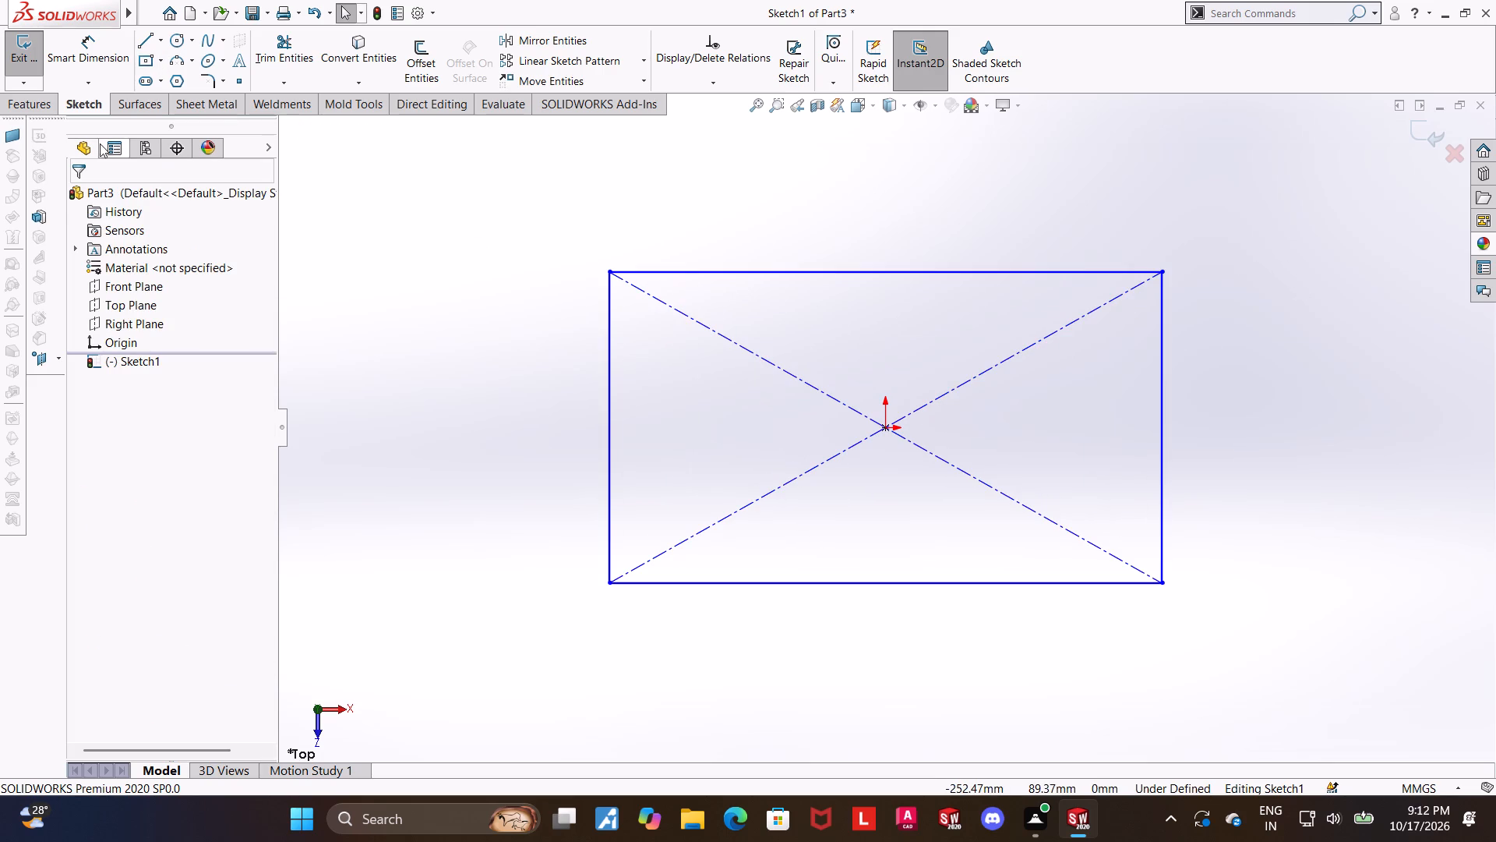
Dimension the distance between the rectangle's two vertical sides as 80 mm.
click(88, 62)
scroll(647, 300, up, 1)
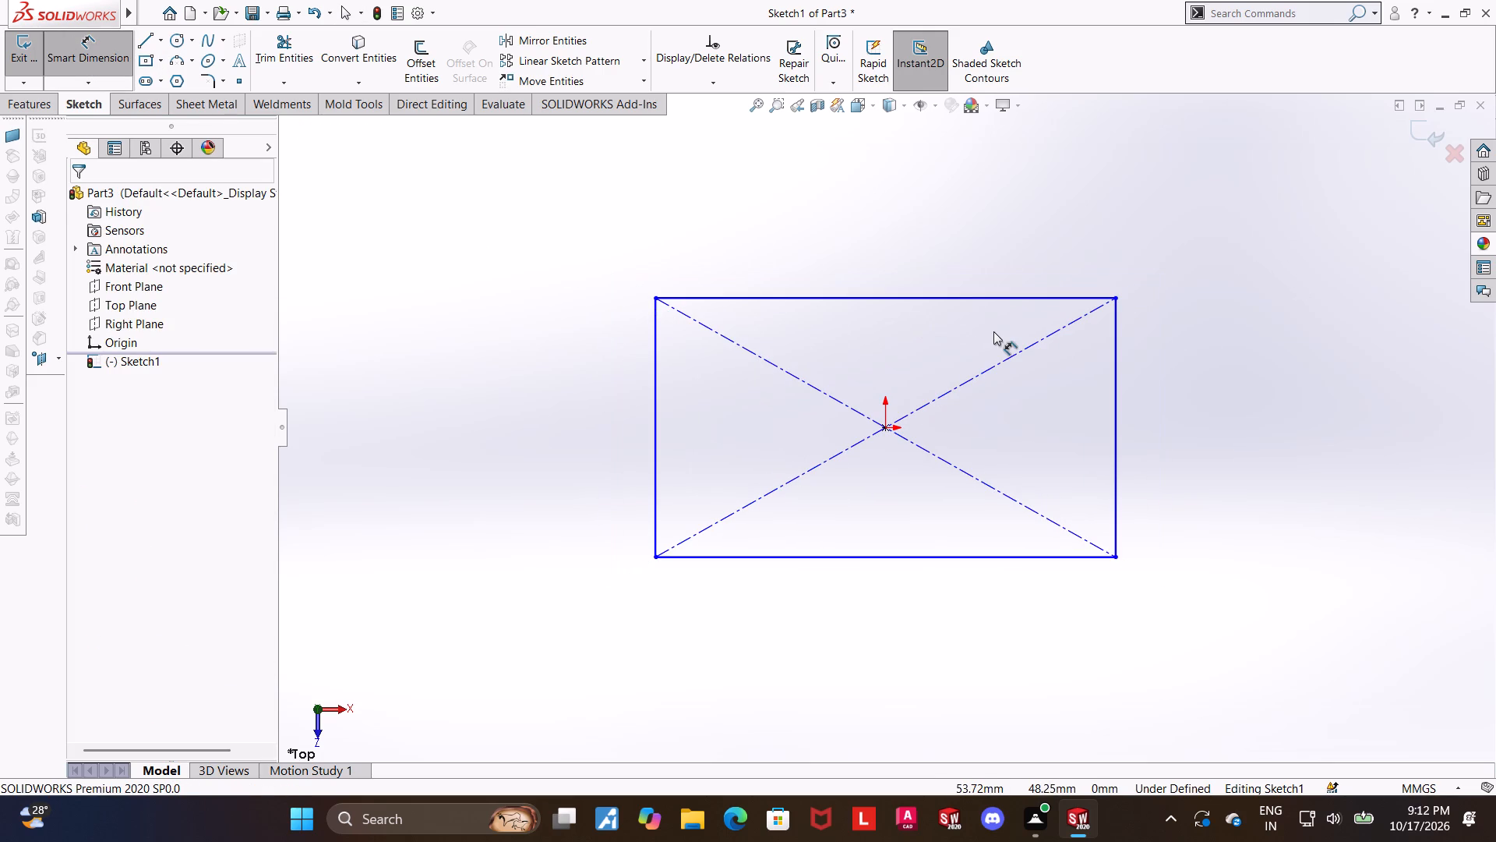
scroll(993, 331, down, 1)
scroll(993, 331, up, 1)
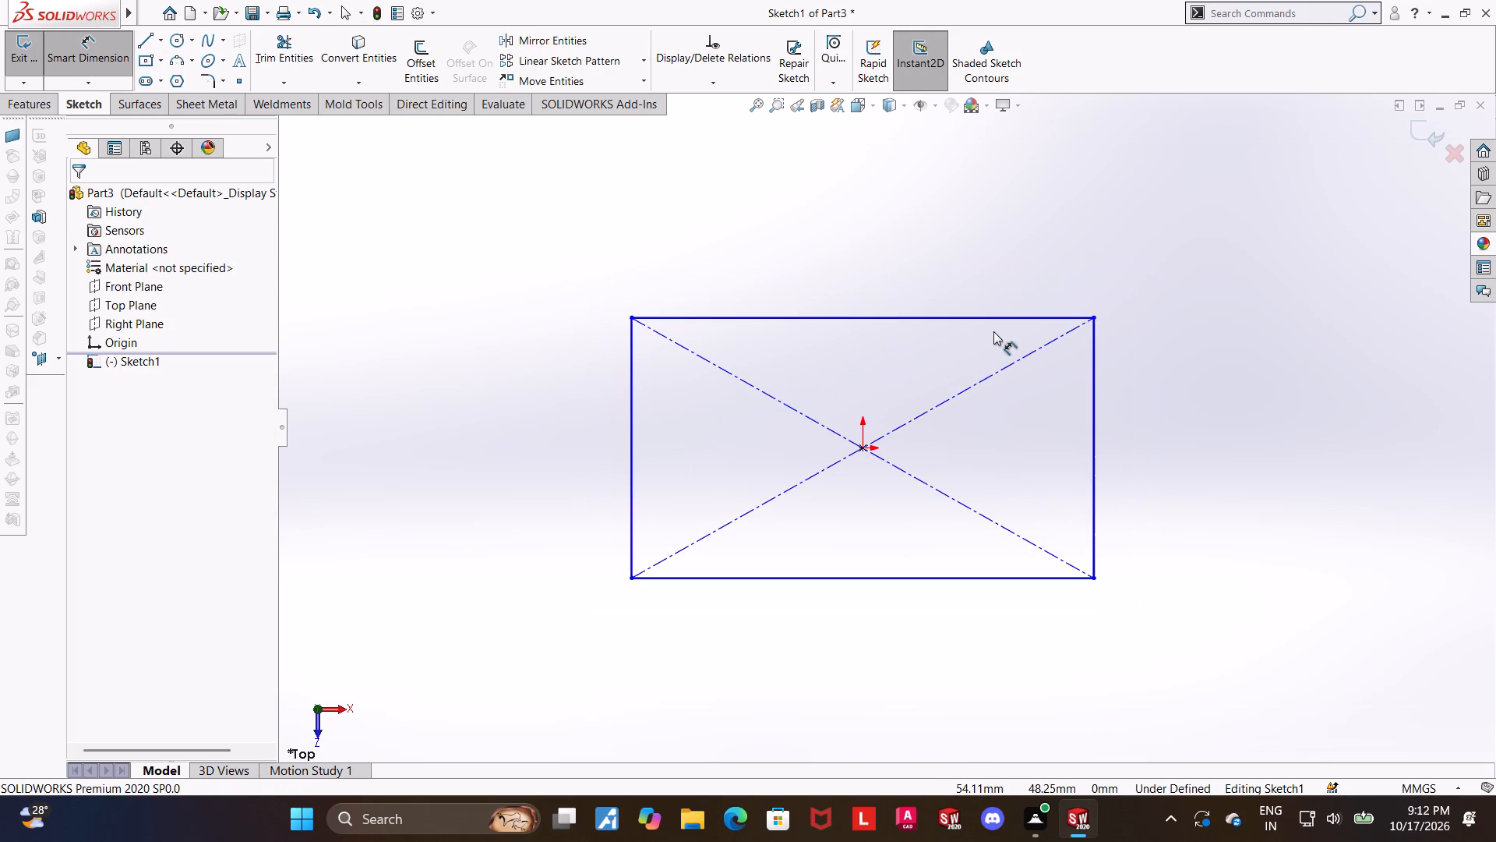
click(634, 358)
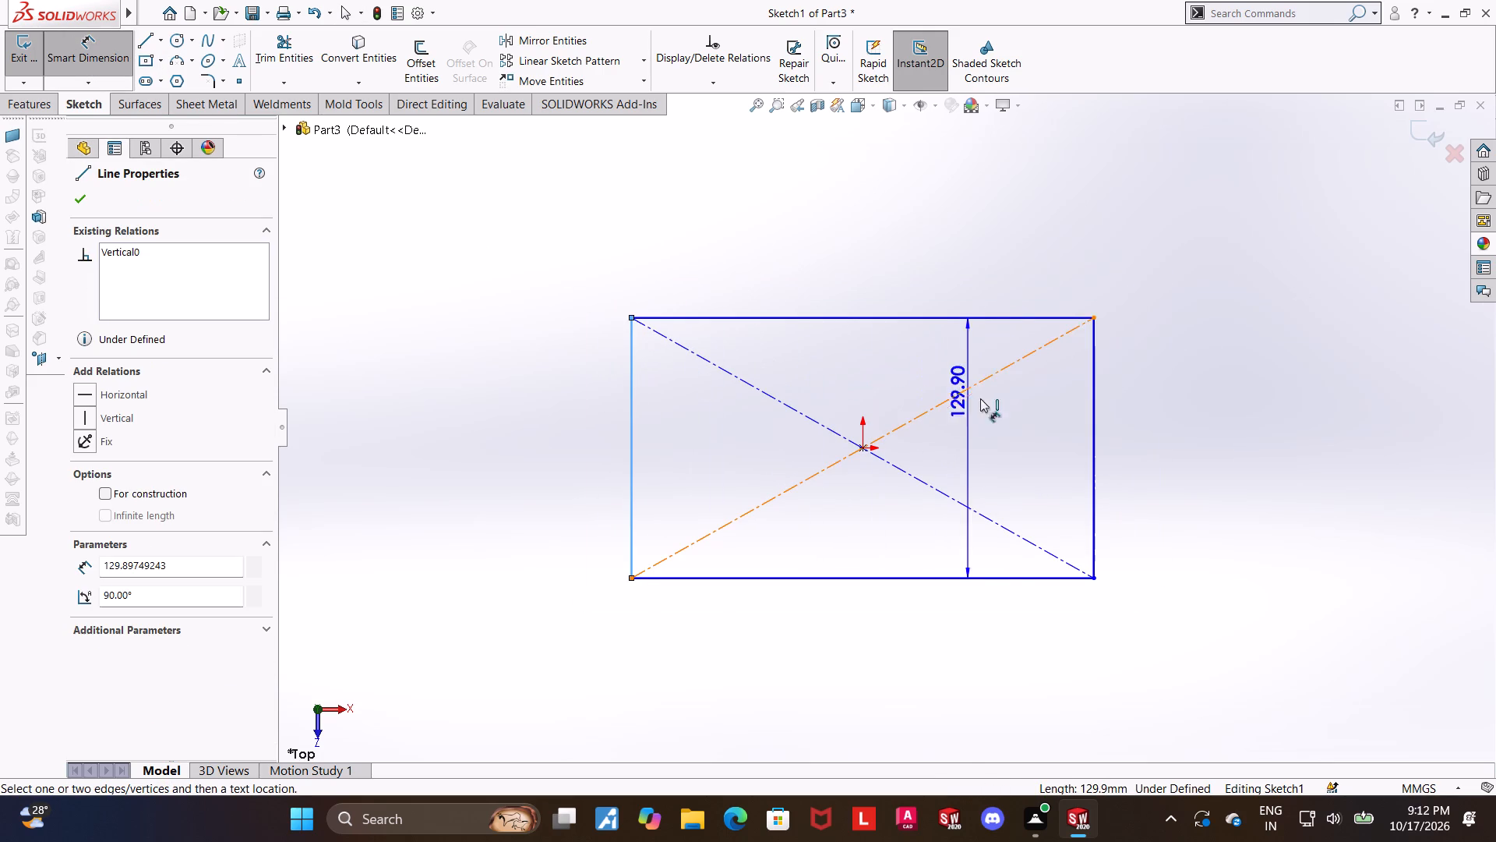
click(1091, 422)
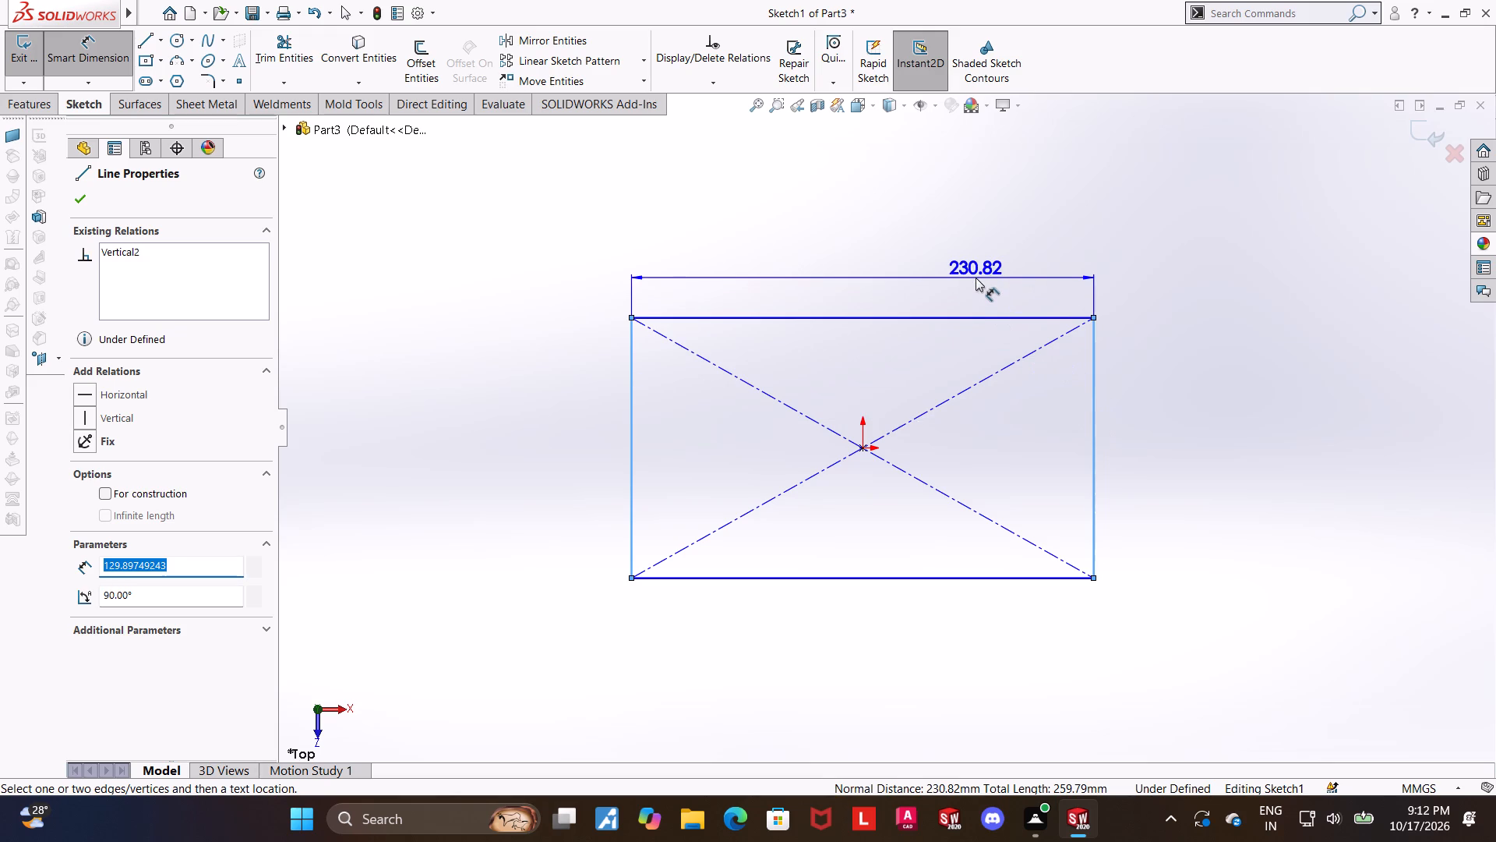
click(976, 278)
text(10+12.5)
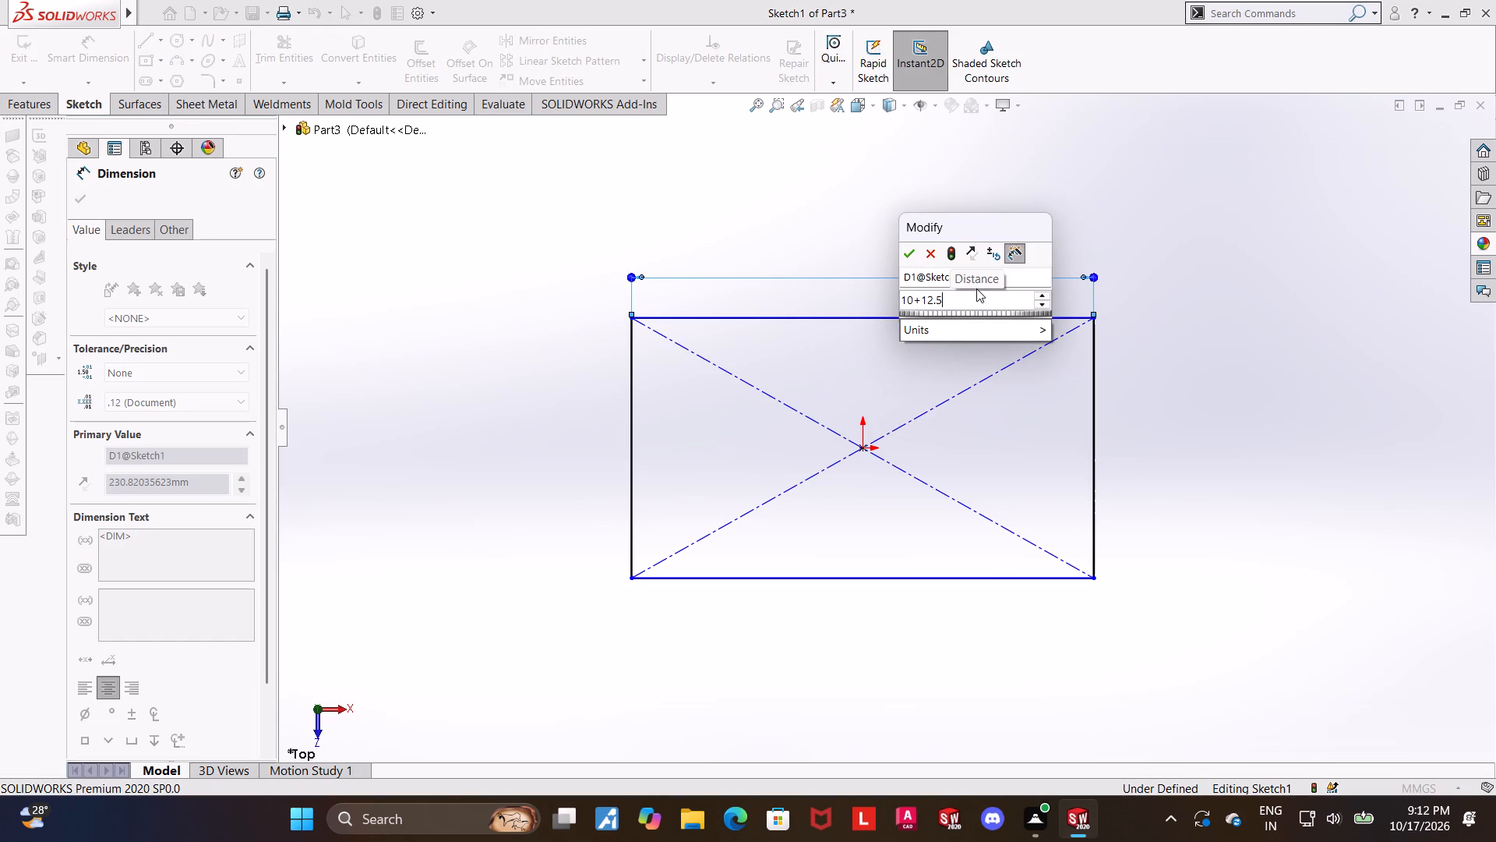
key(shift+plus)
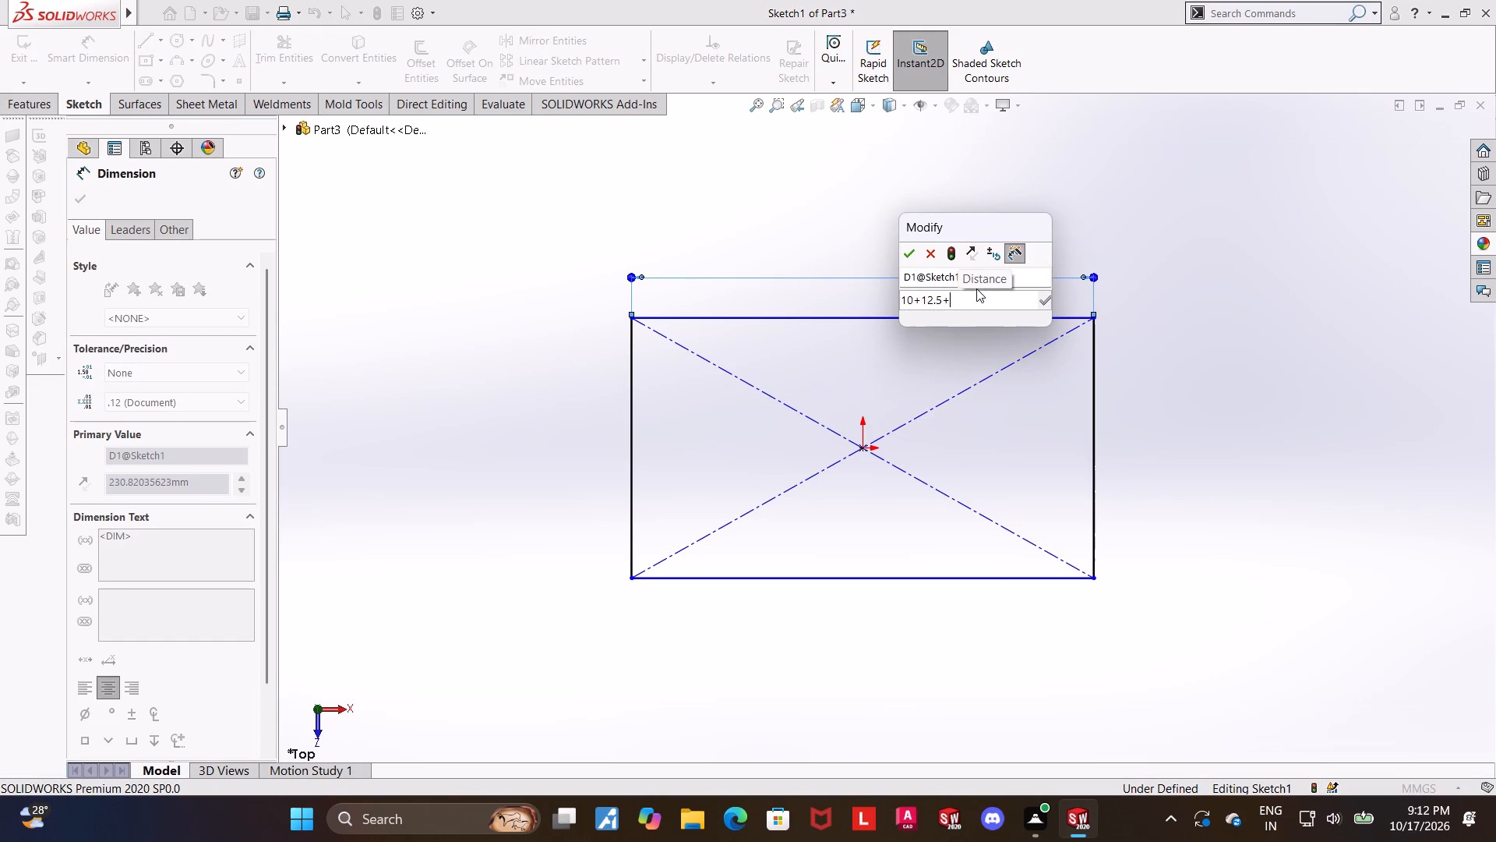
text(35)
text(+12.5)
text(+10)
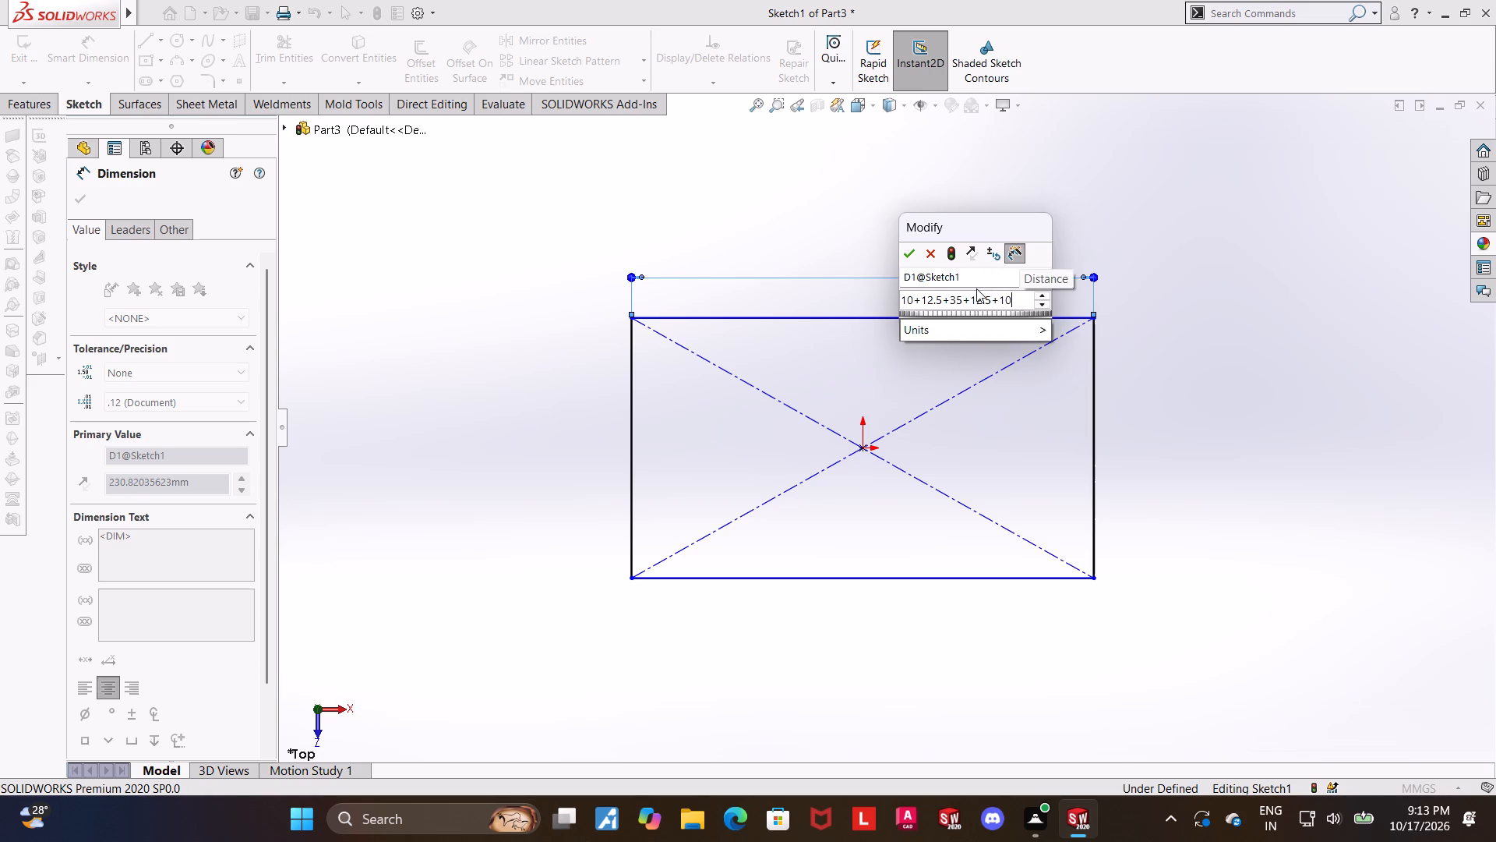
key(Return)
key(Escape)
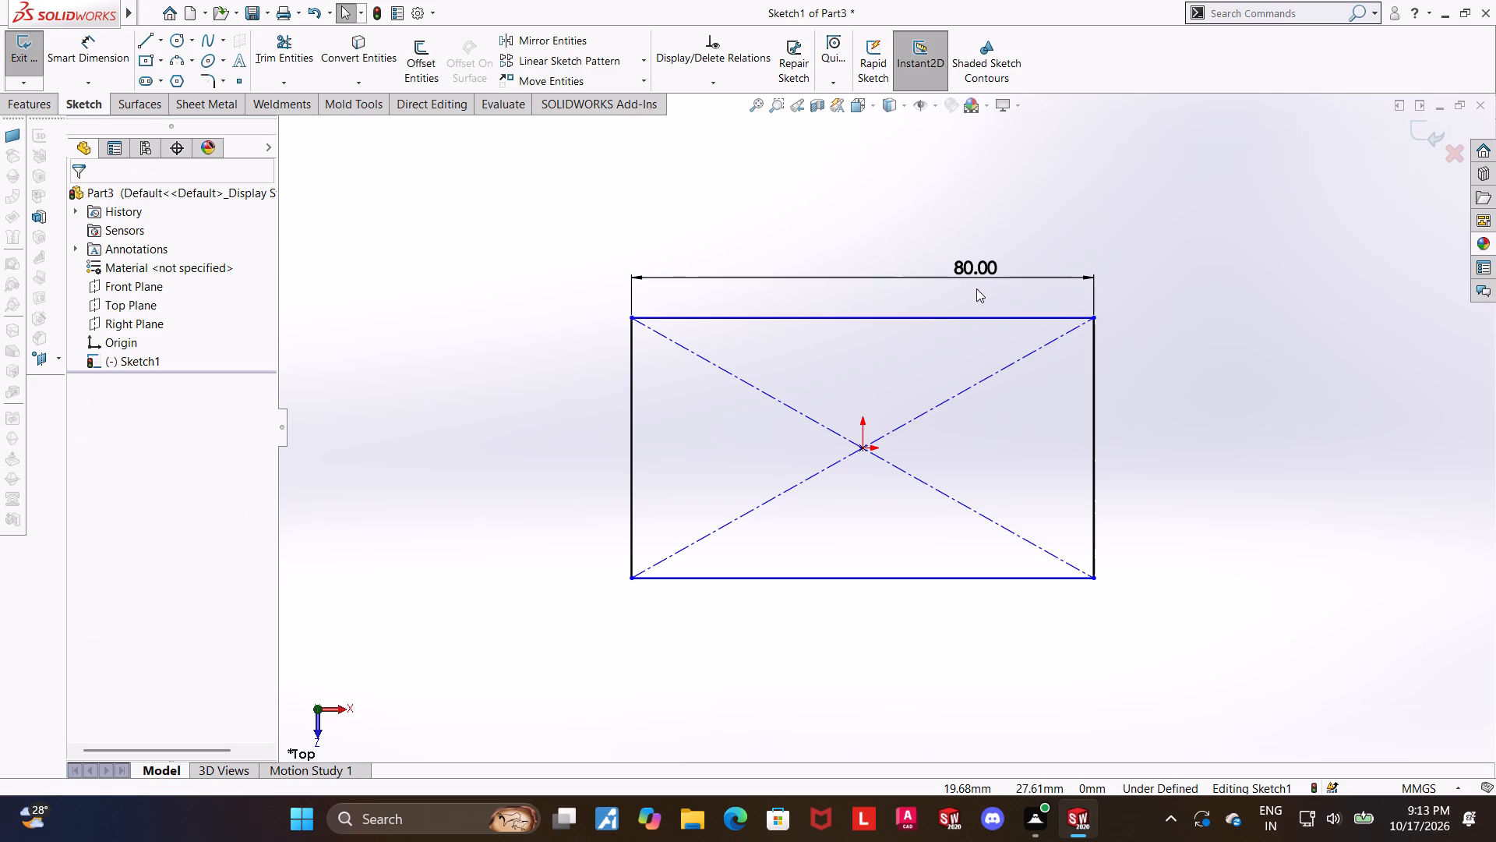
Dimension the distance between the rectangle's two horizontal sides as 40 mm.
click(102, 80)
key(Escape)
click(115, 44)
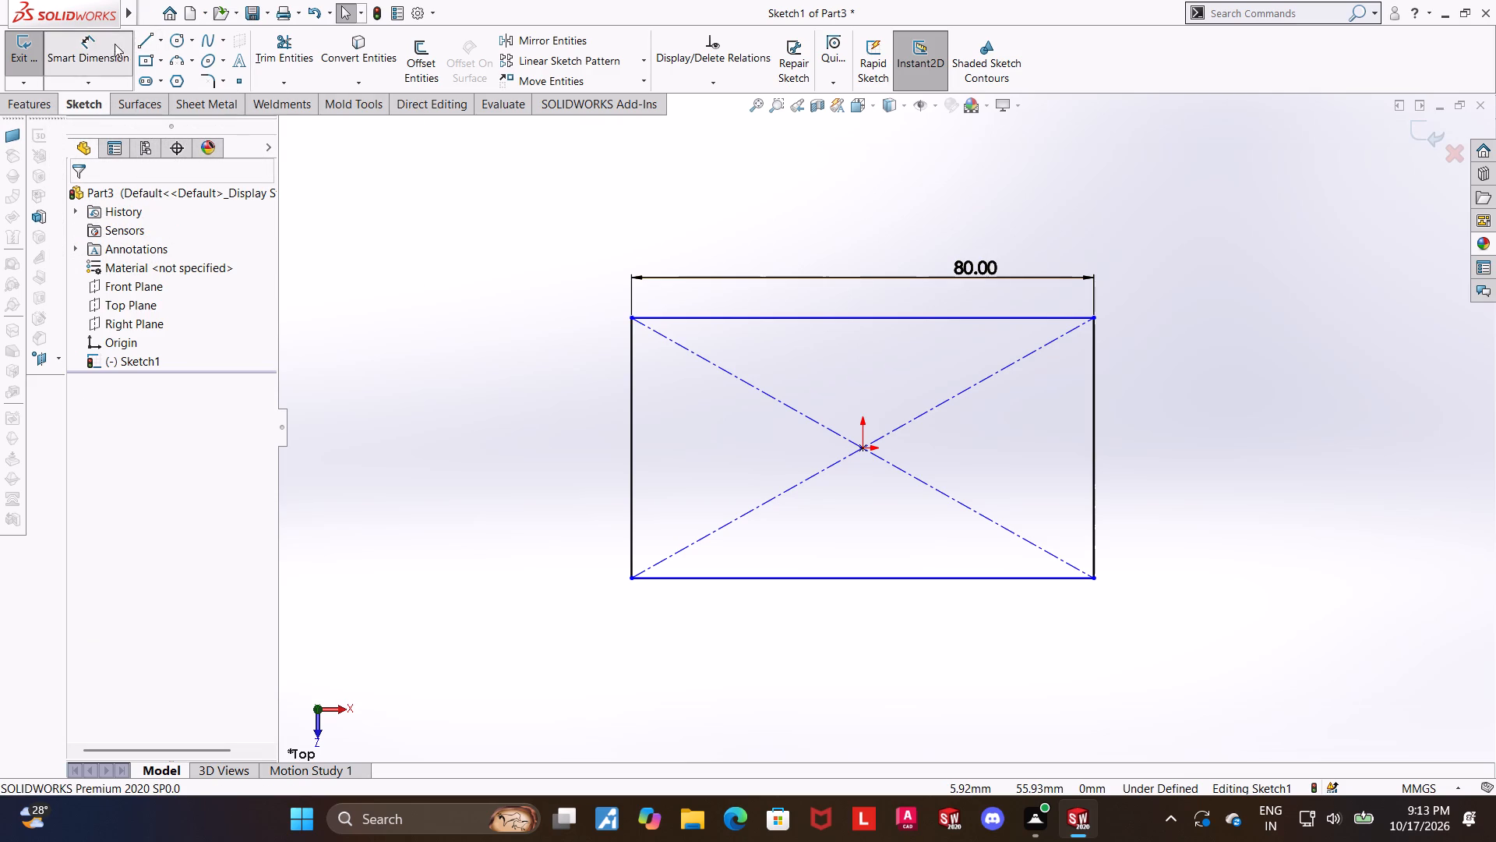
click(946, 322)
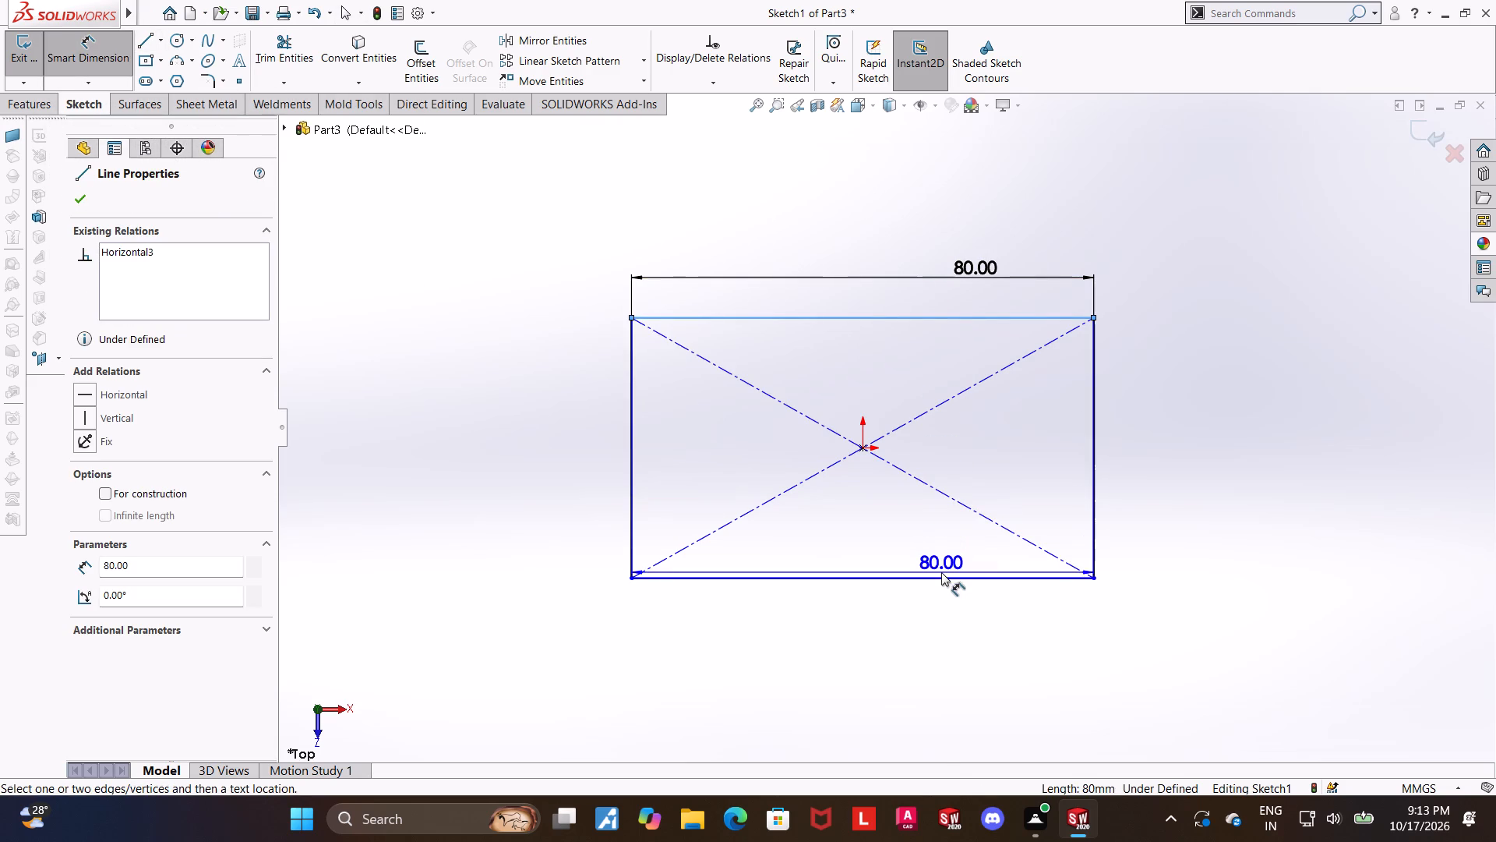
click(941, 576)
click(1347, 494)
text(40)
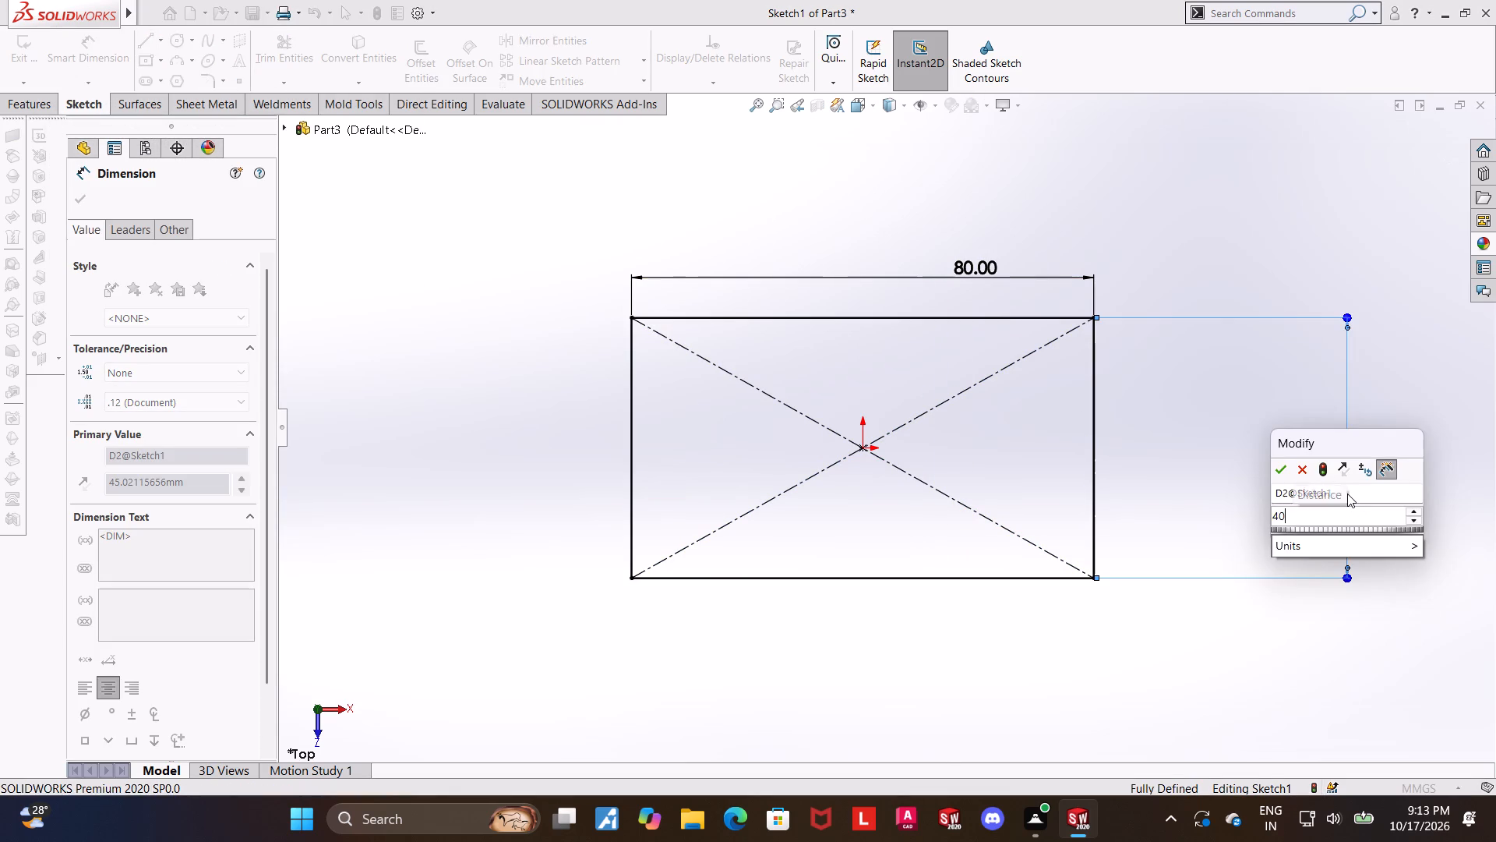
key(Return)
key(Escape)
Round all four corners of the rectangle with 5 mm sketch fillets.
scroll(1288, 468, up, 1)
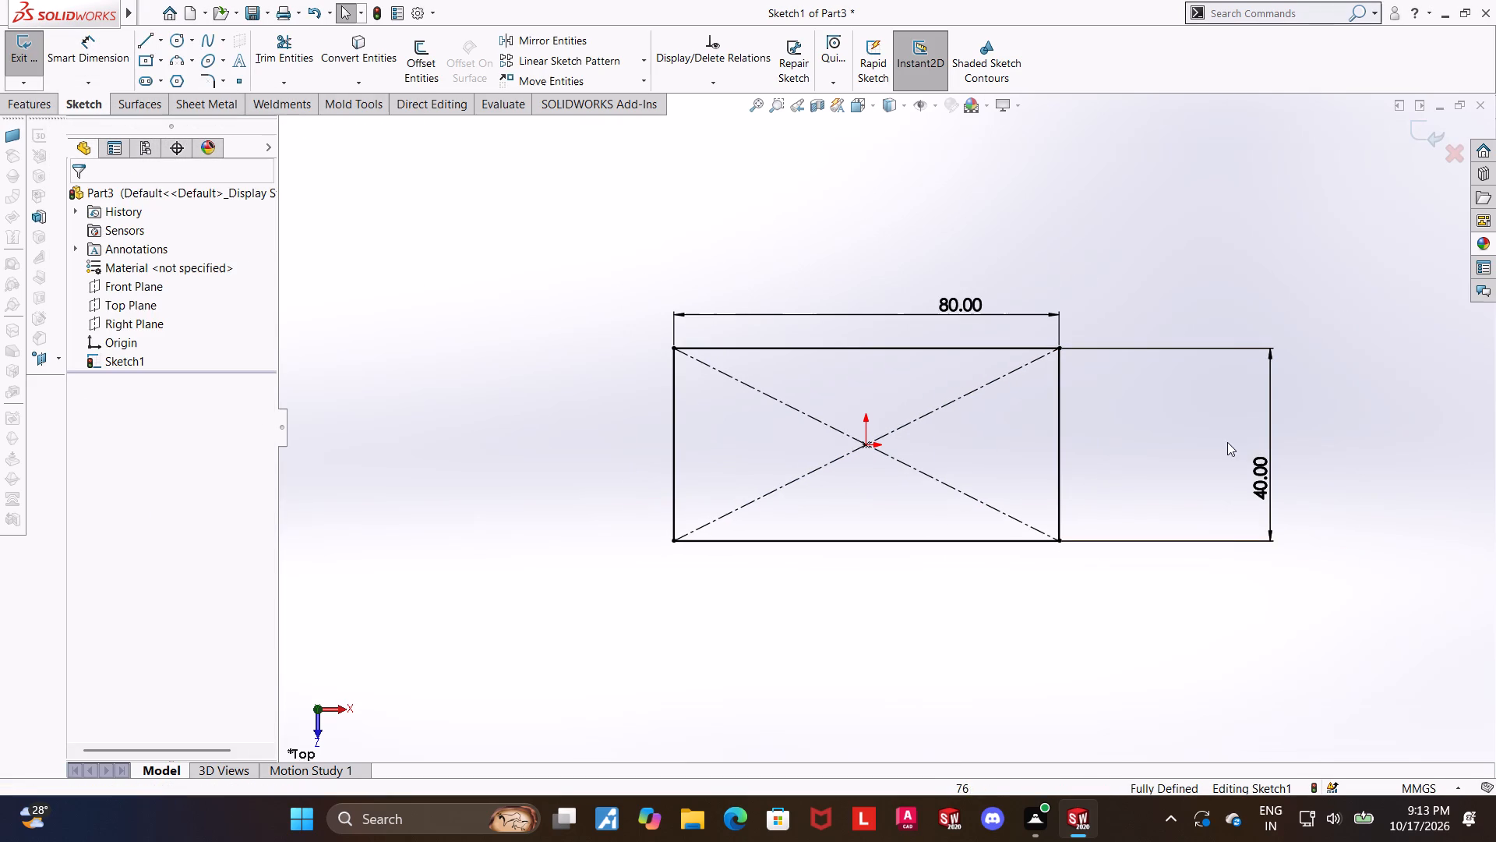
scroll(1177, 410, down, 1)
scroll(1074, 409, up, 1)
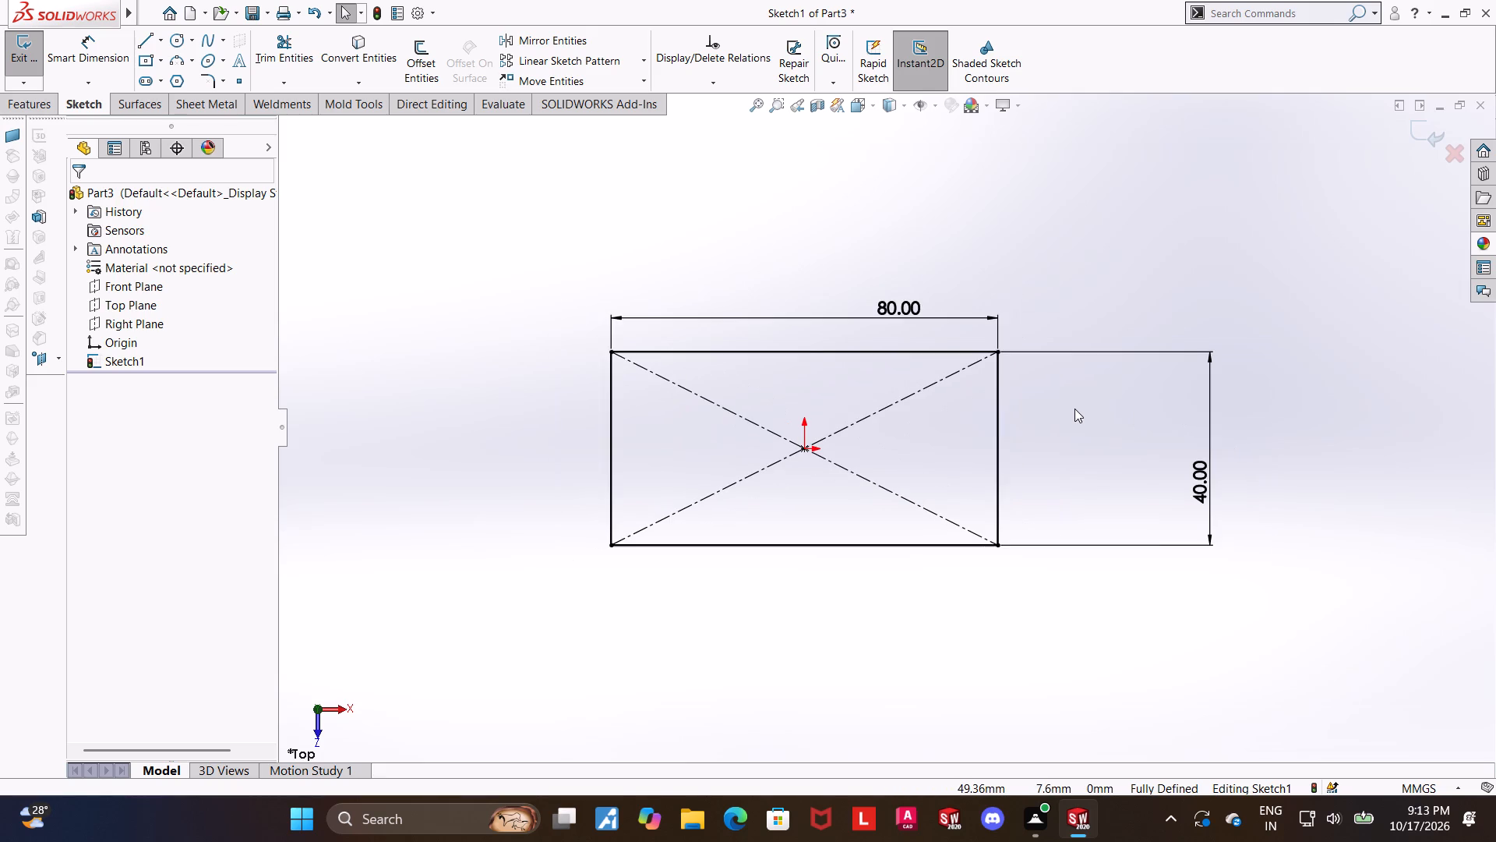
scroll(1072, 391, down, 1)
scroll(1186, 402, up, 1)
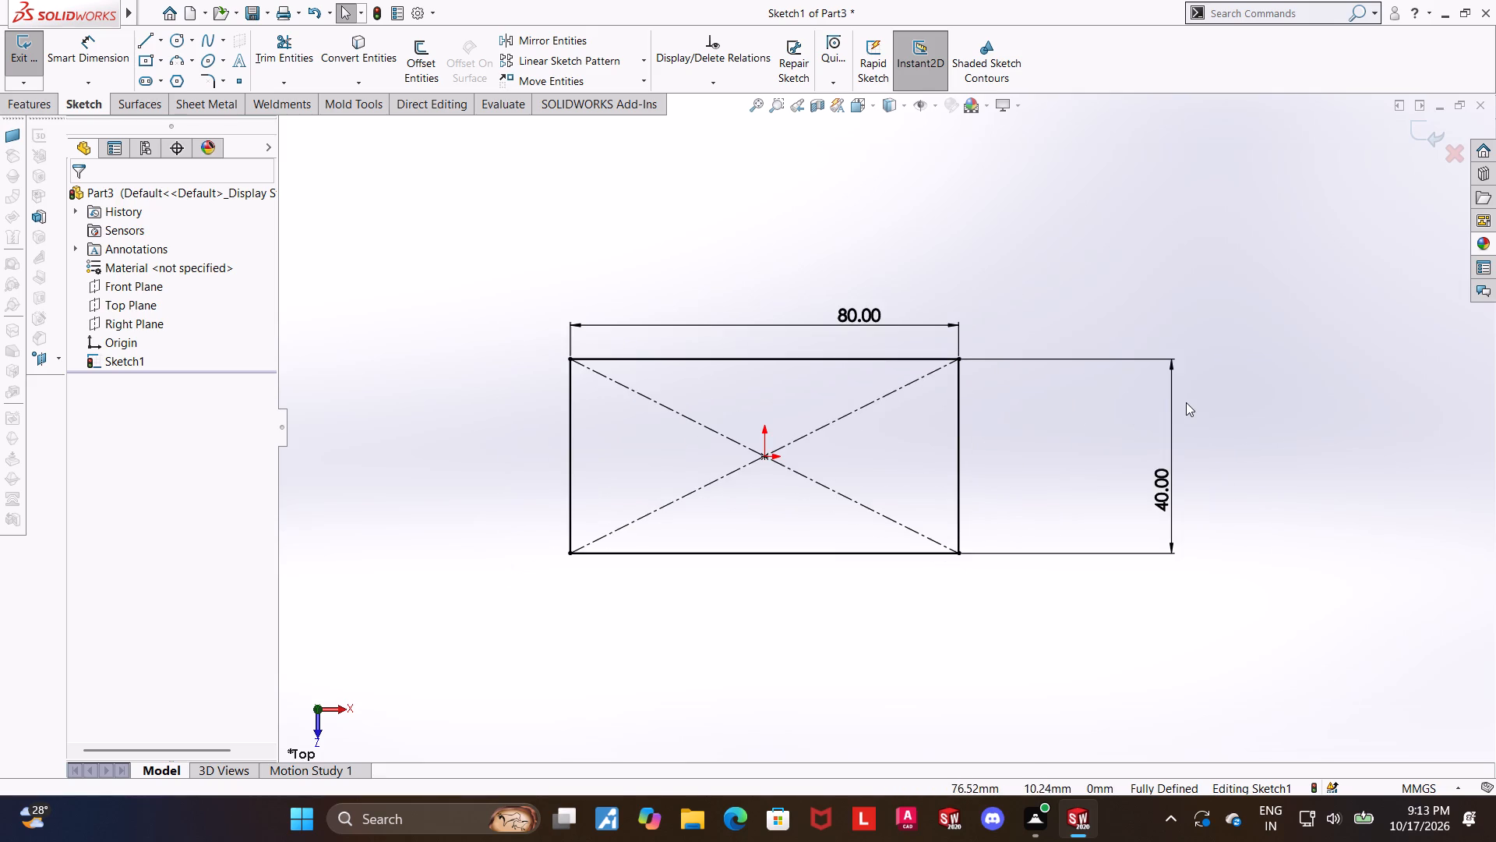
scroll(1384, 420, down, 1)
key(Escape)
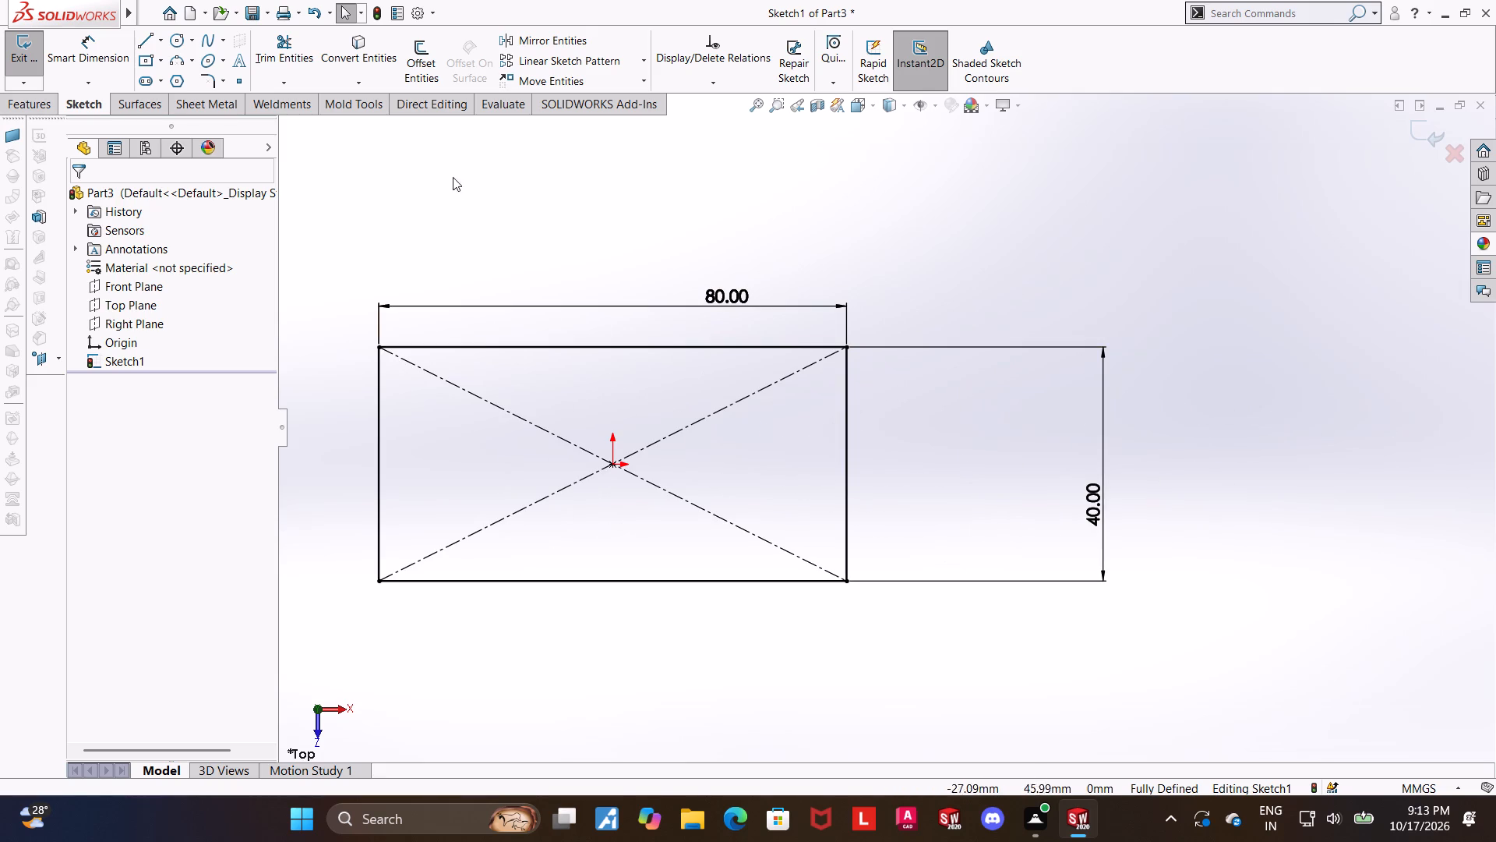
click(211, 81)
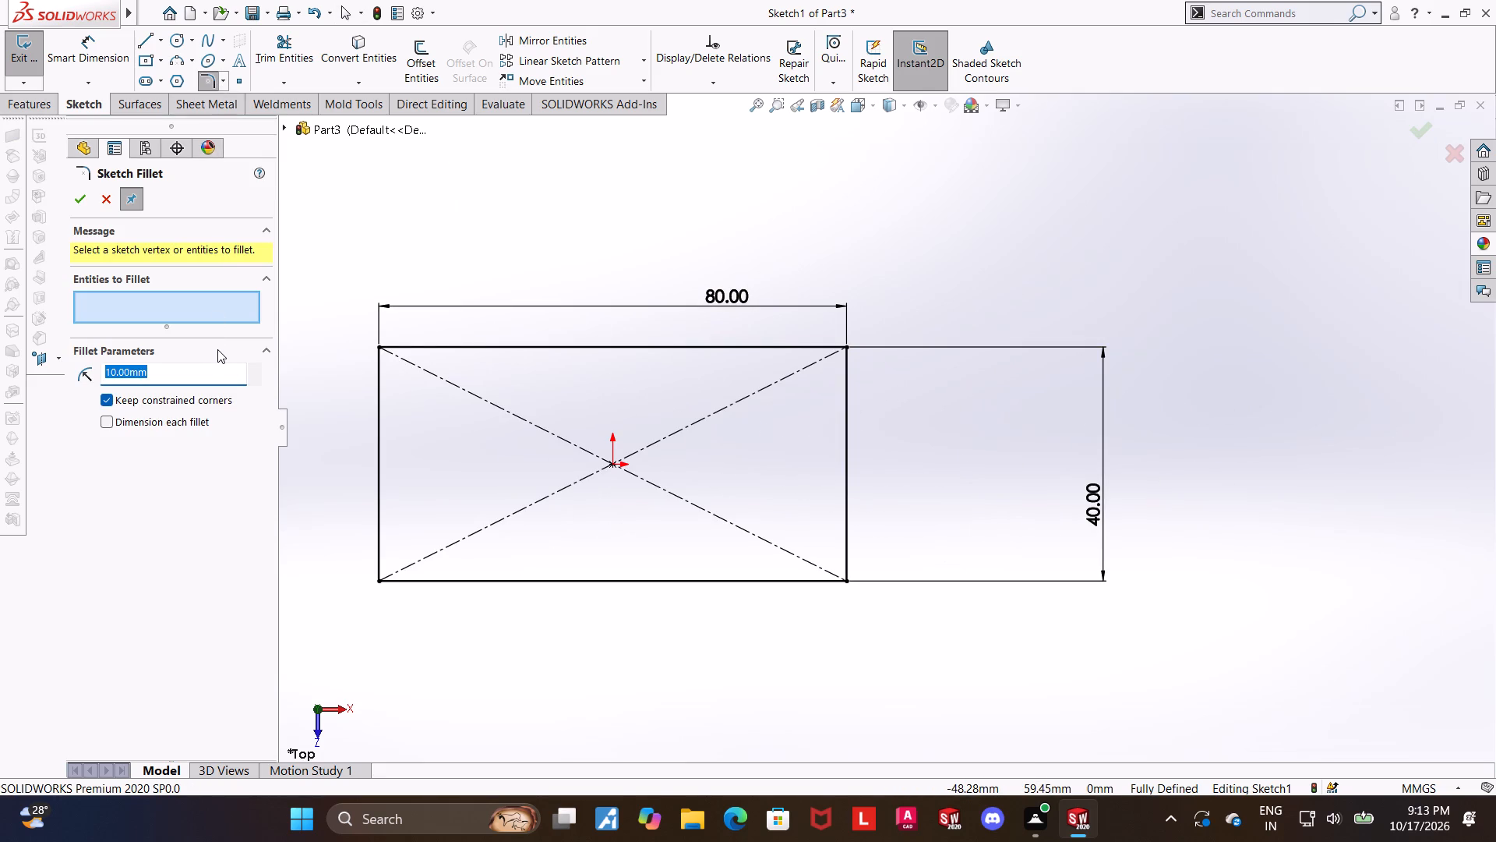
key(5)
key(Return)
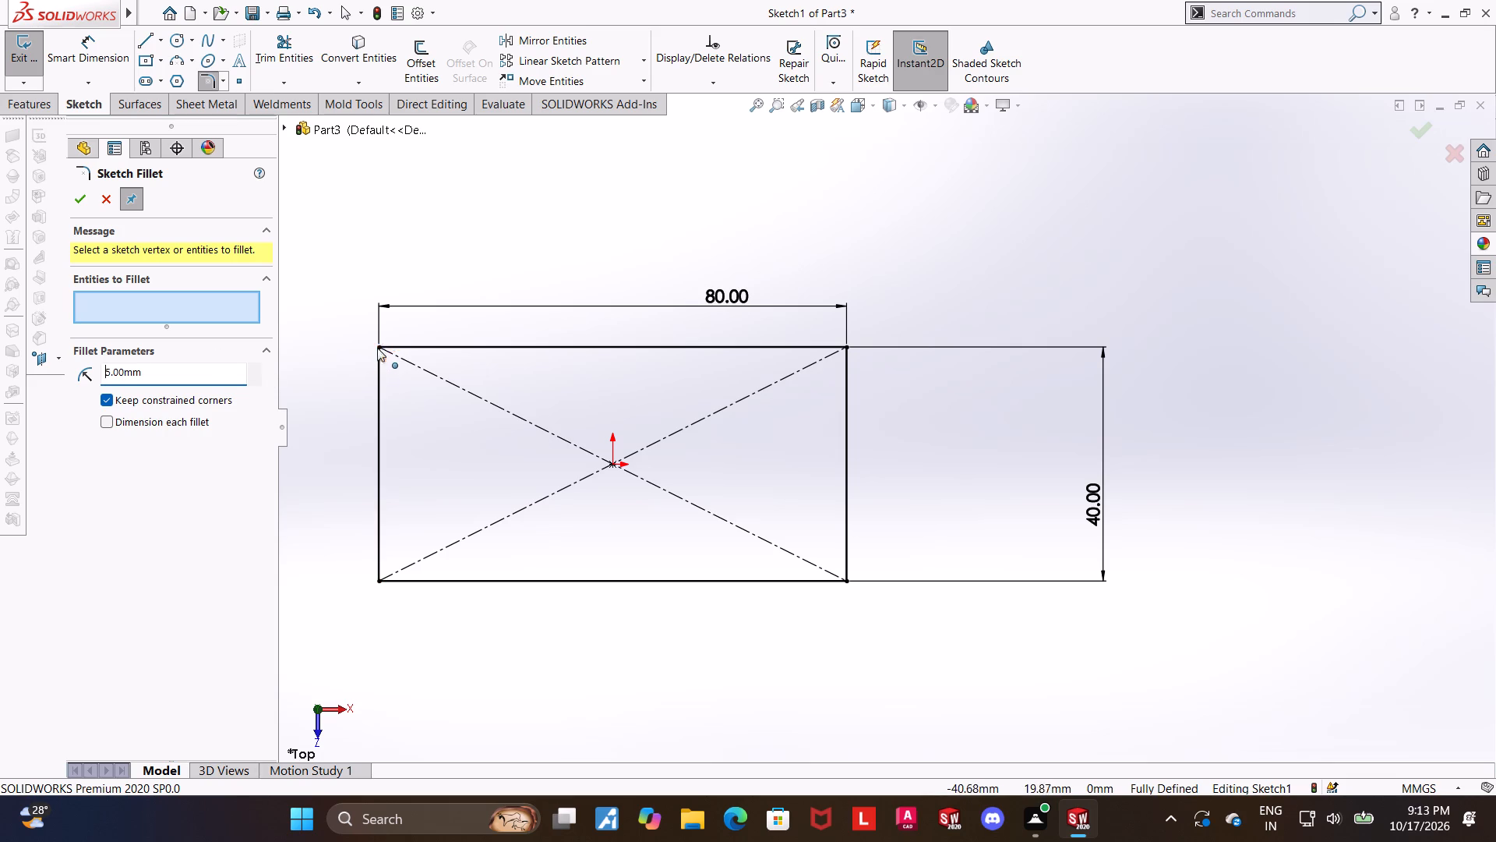
click(378, 347)
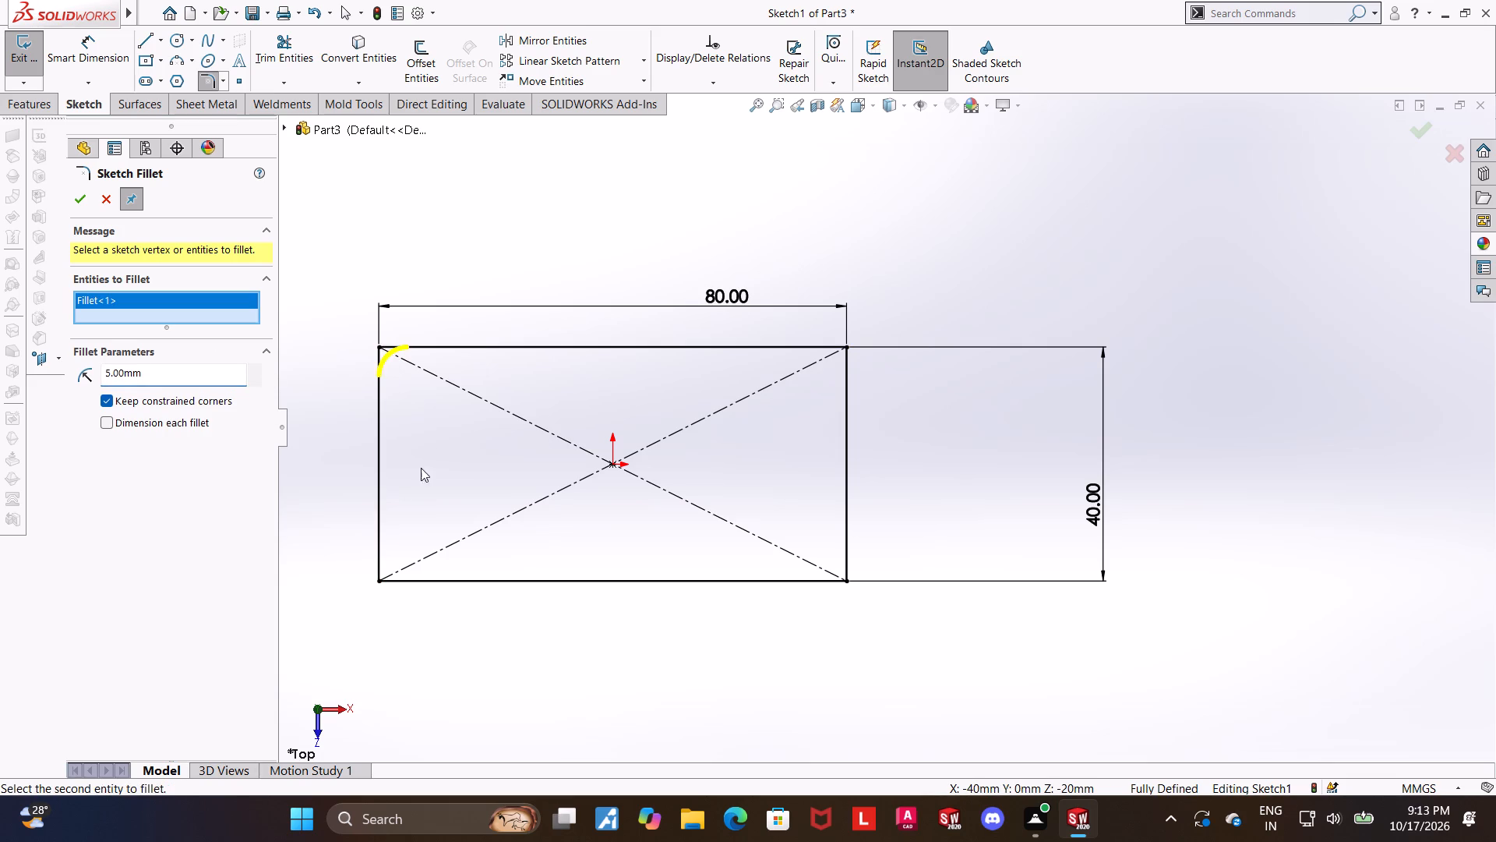
click(381, 577)
click(846, 579)
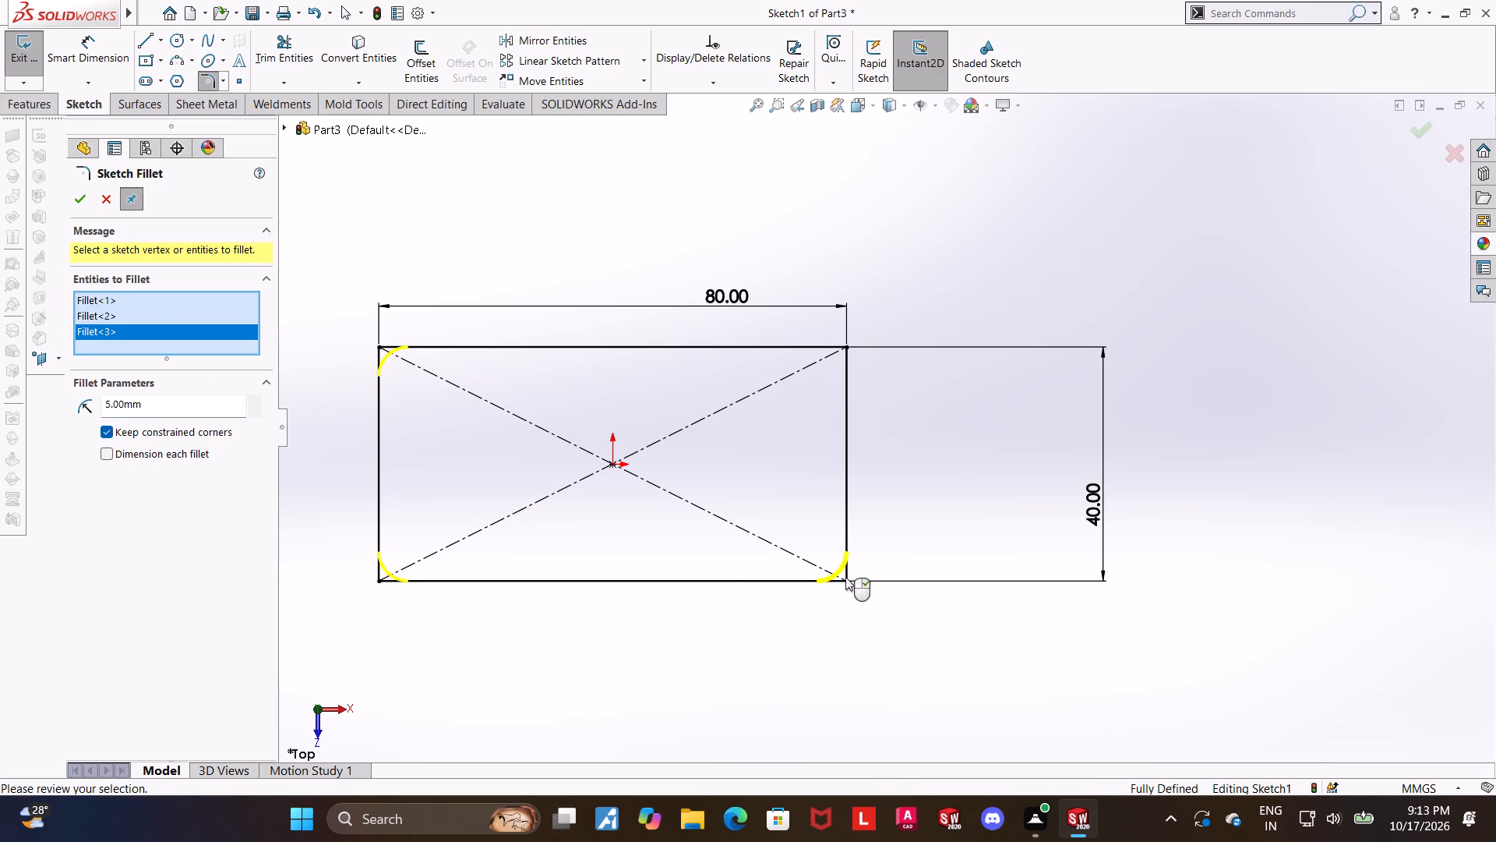
click(844, 349)
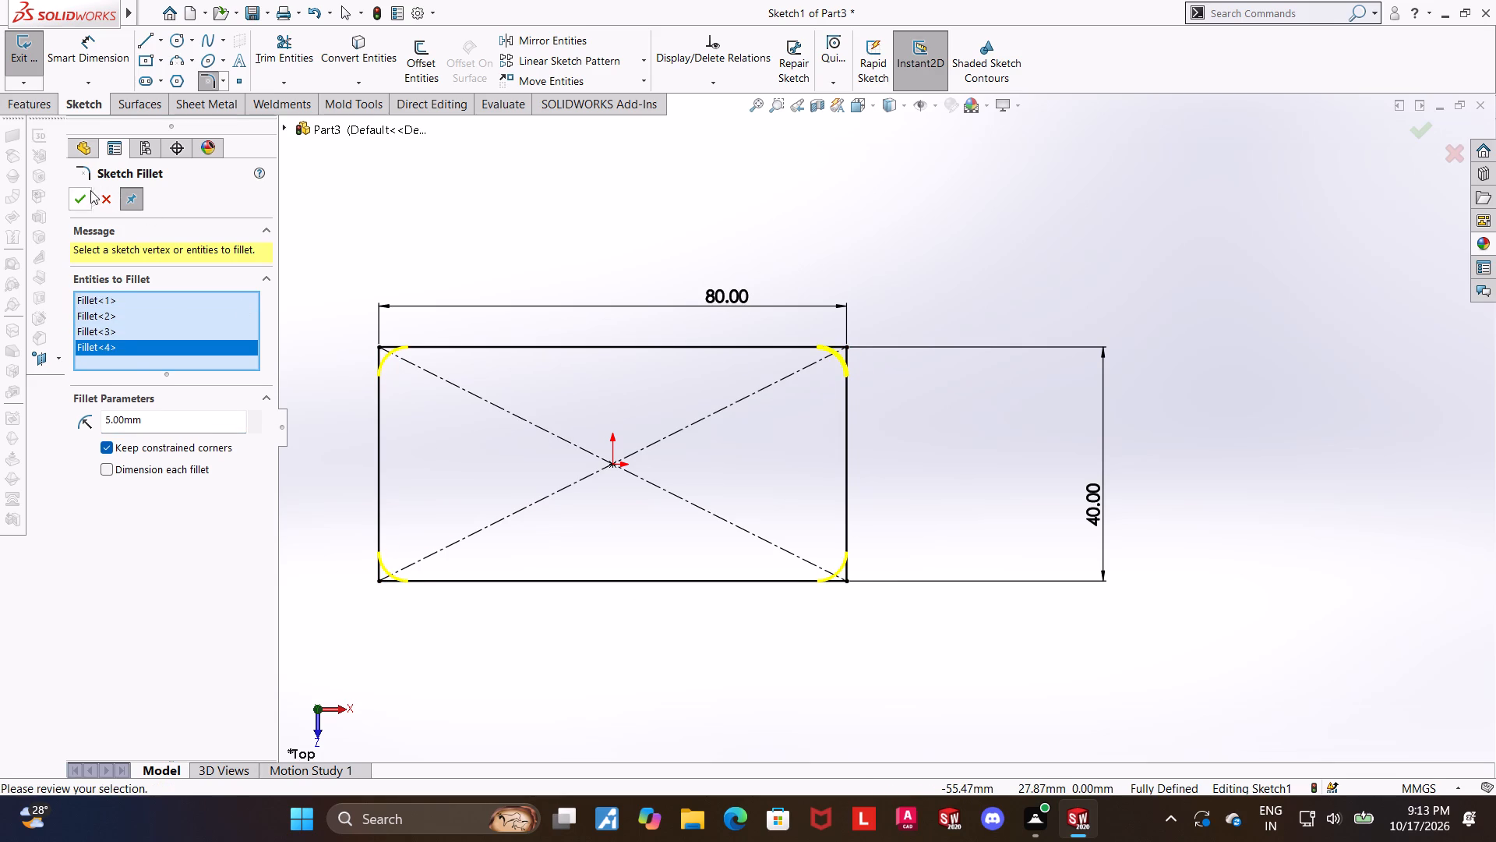
click(86, 193)
click(971, 258)
Sketch a circle of about 2 mm radius centred on the arc centre of the rectangle's upper-left corner fillet.
scroll(975, 325, up, 1)
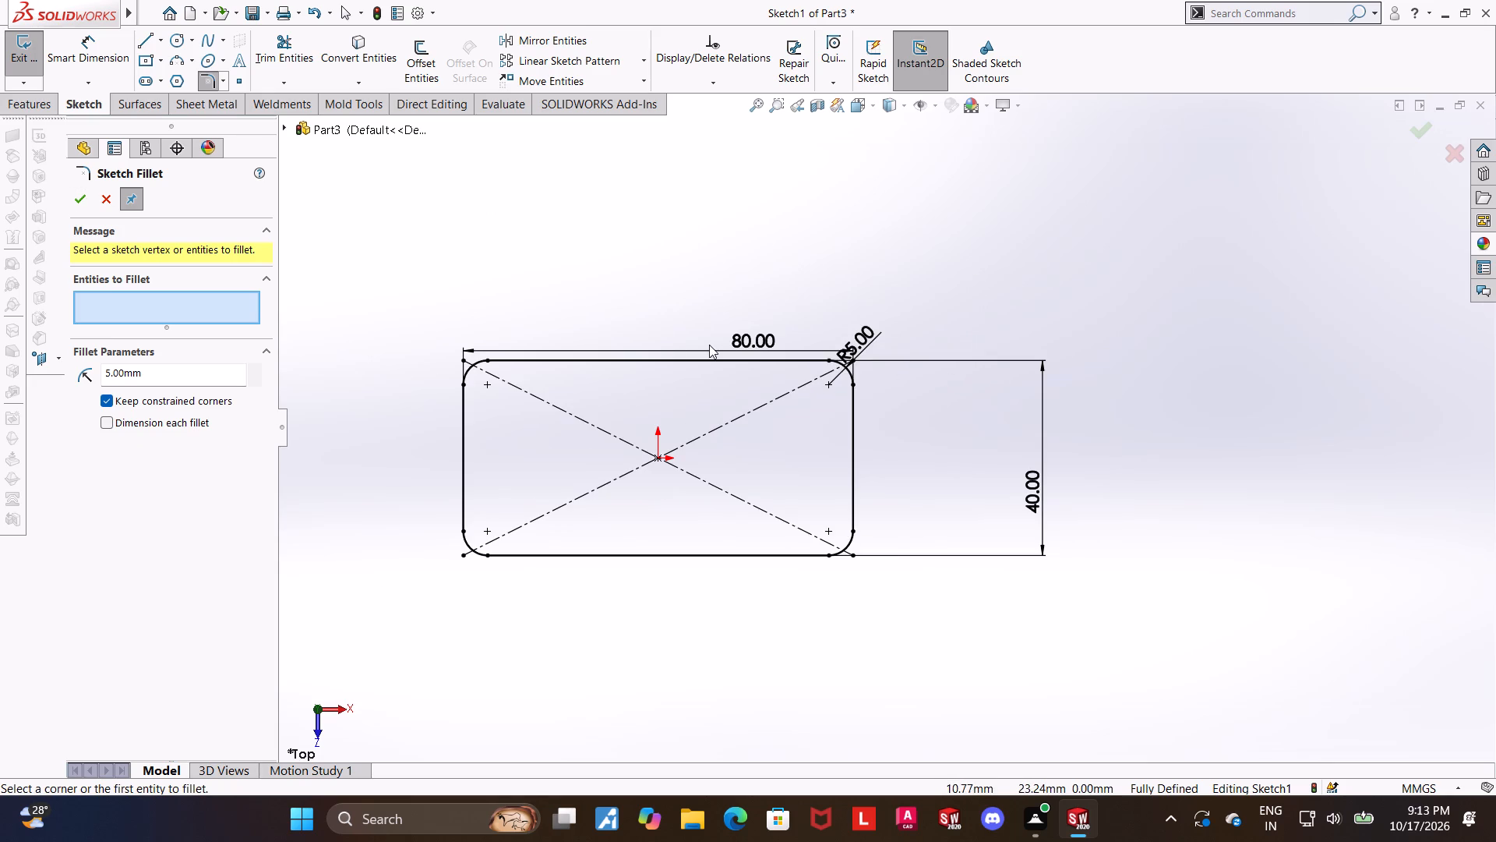
scroll(709, 345, down, 1)
scroll(711, 398, up, 1)
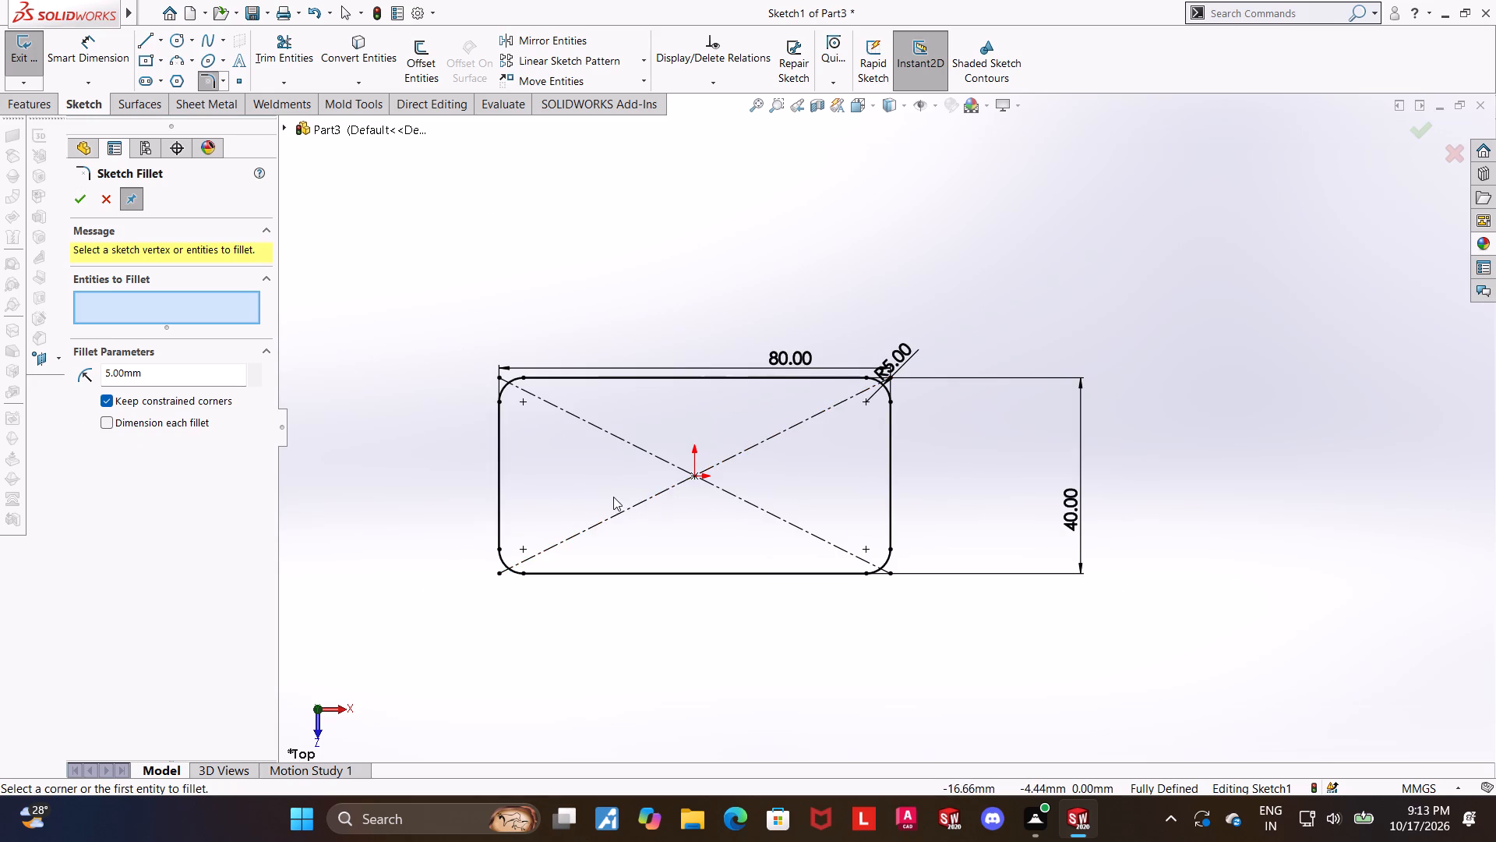
scroll(615, 495, down, 1)
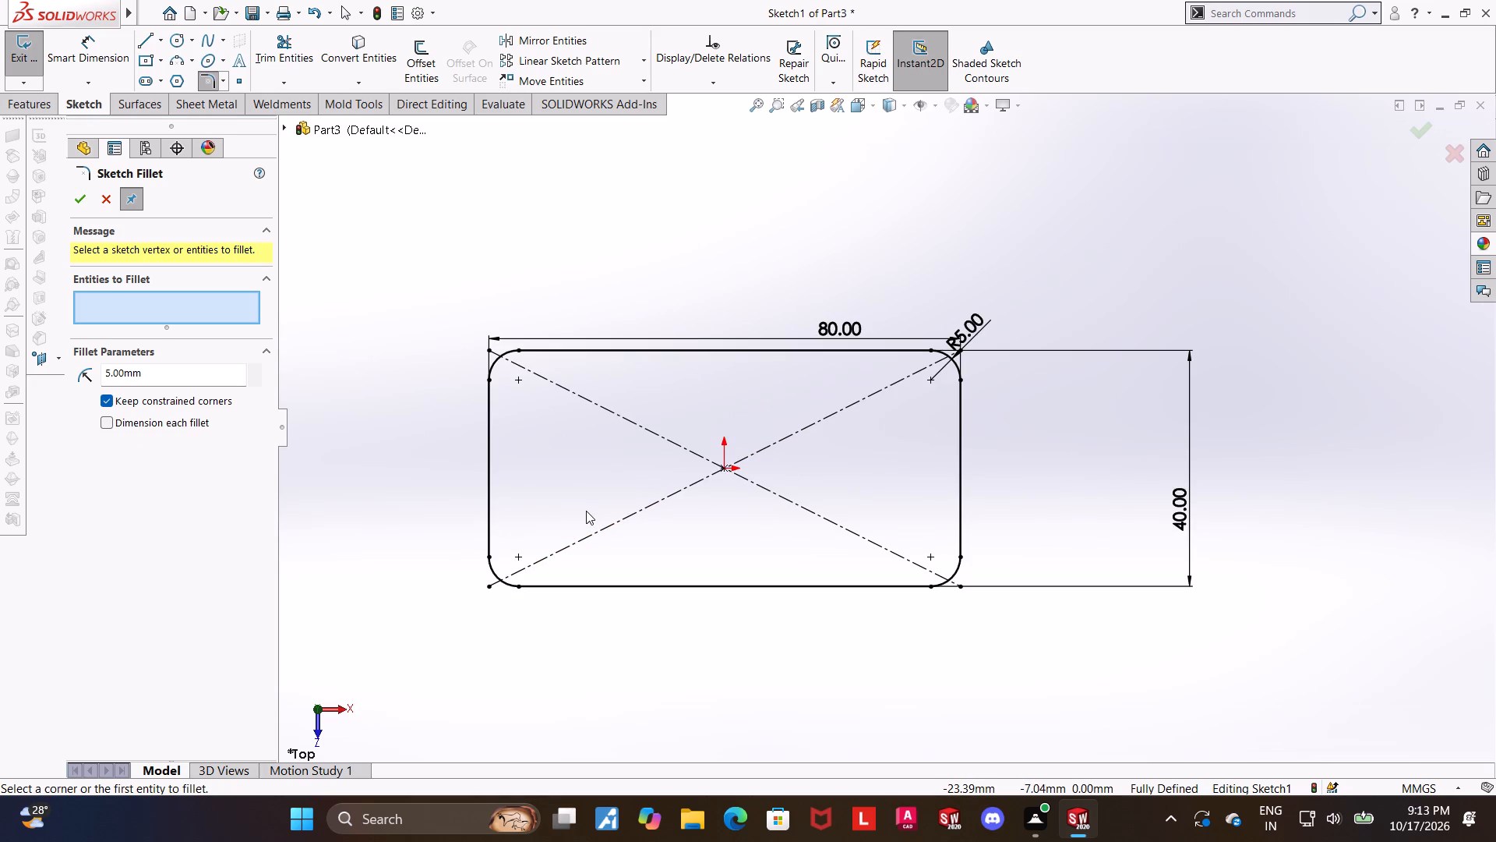
scroll(586, 511, down, 1)
scroll(586, 511, up, 1)
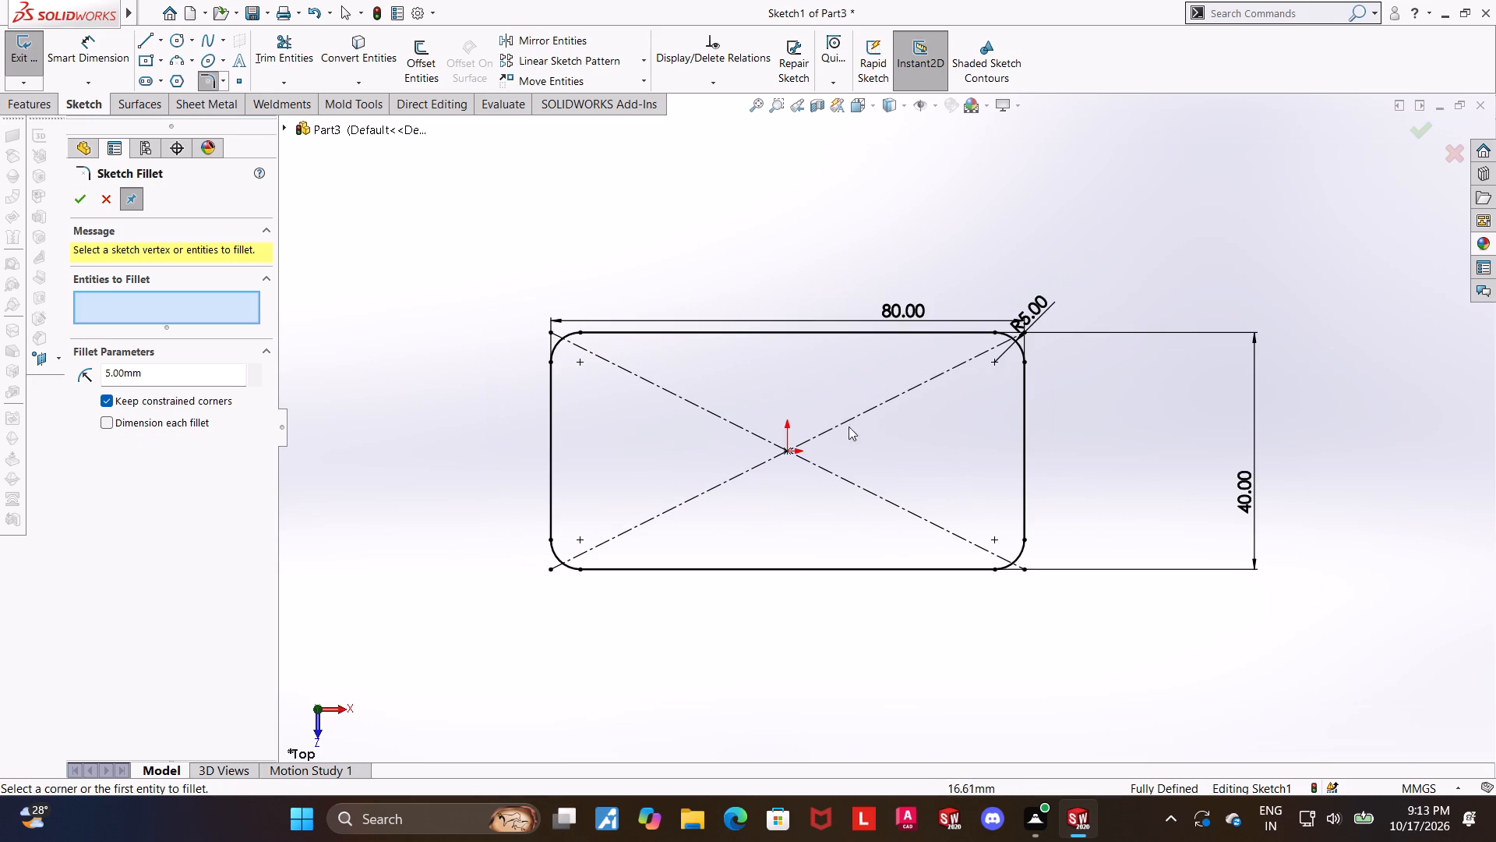
scroll(837, 412, down, 2)
click(686, 172)
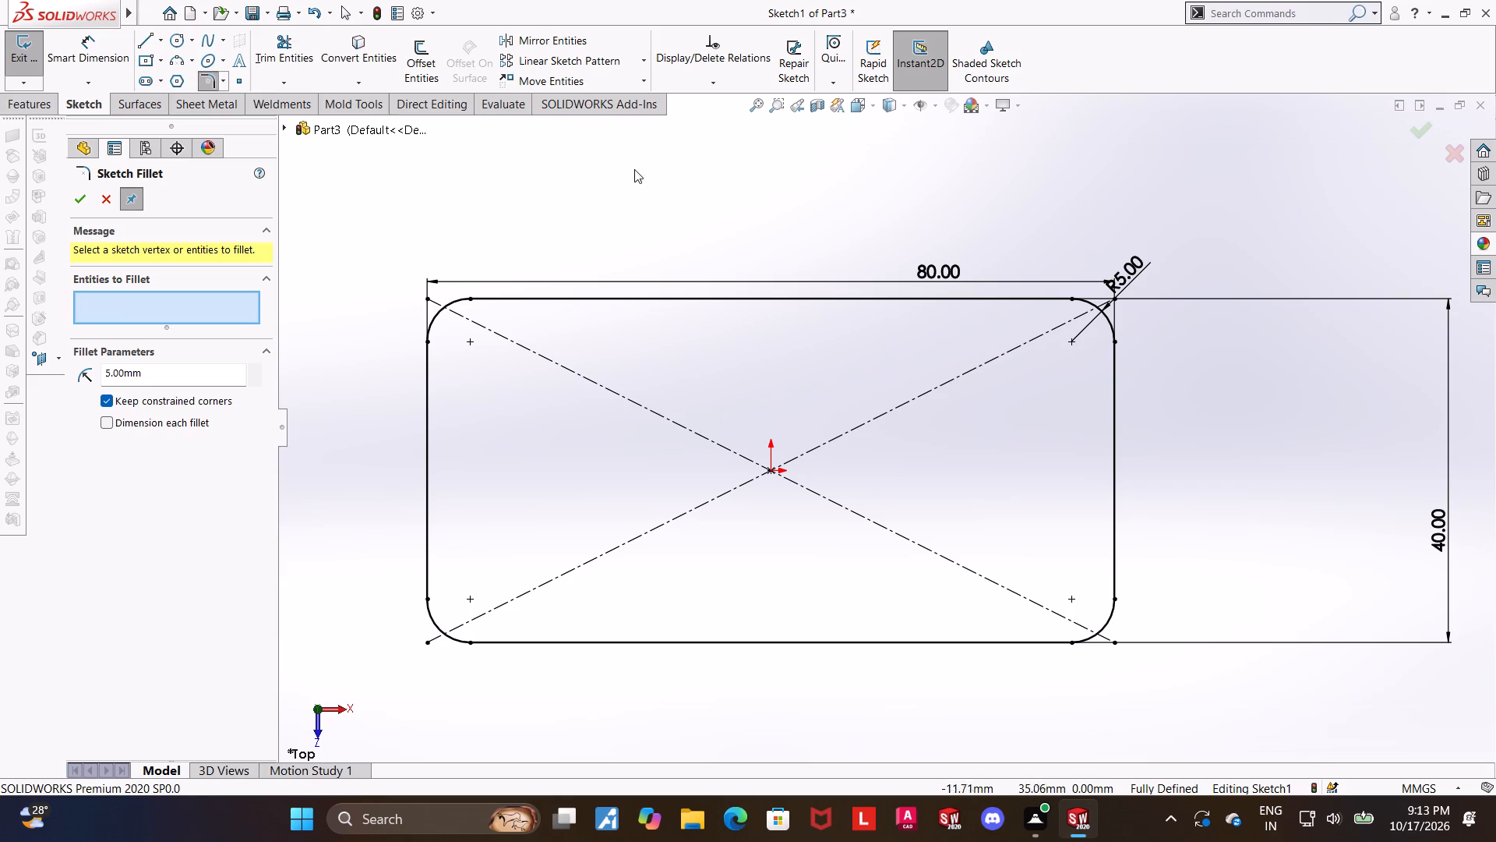
click(182, 37)
click(471, 342)
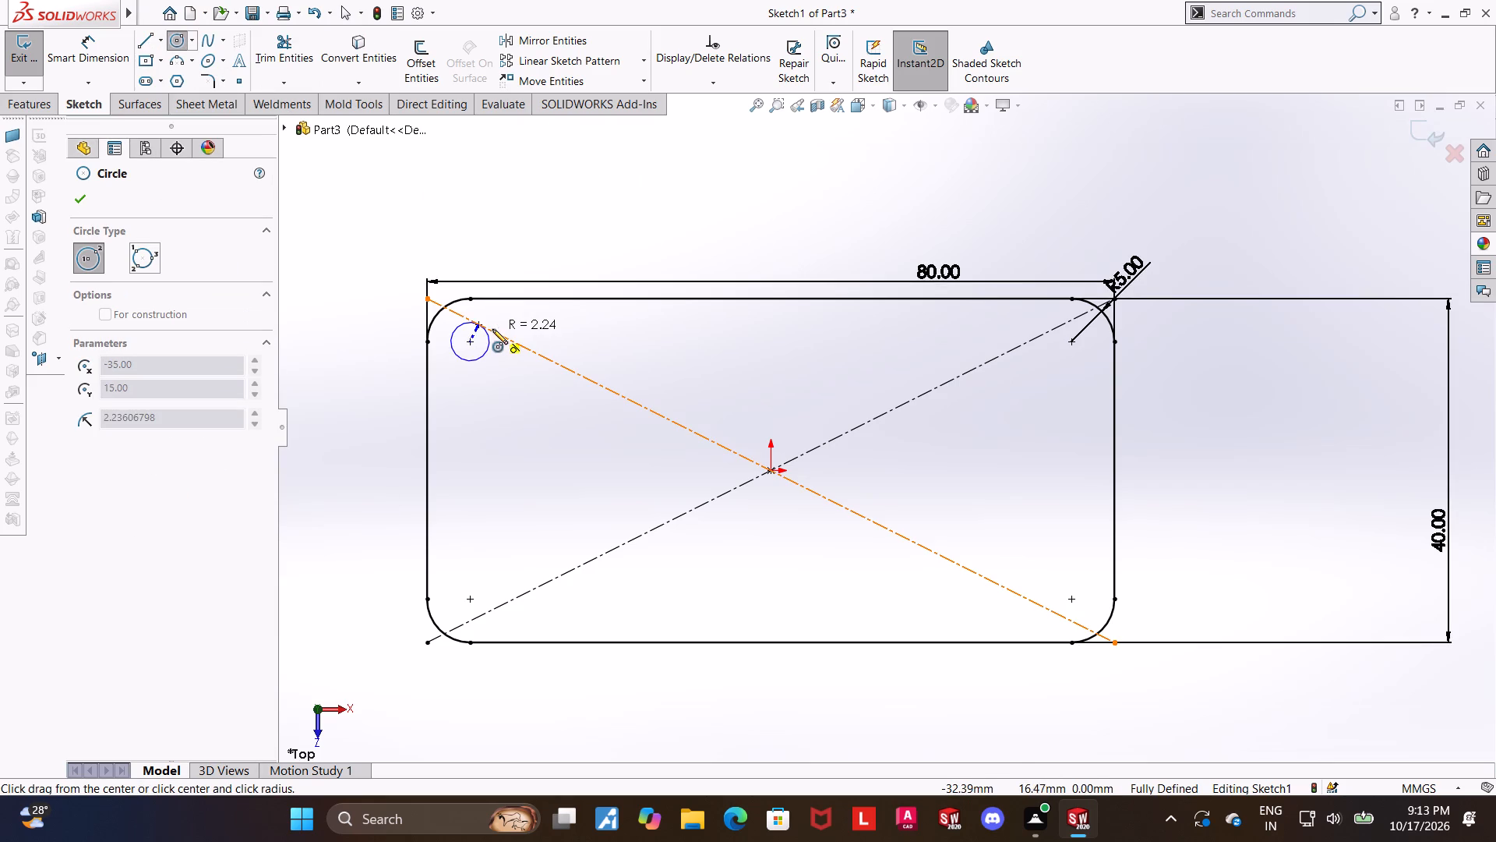
click(486, 347)
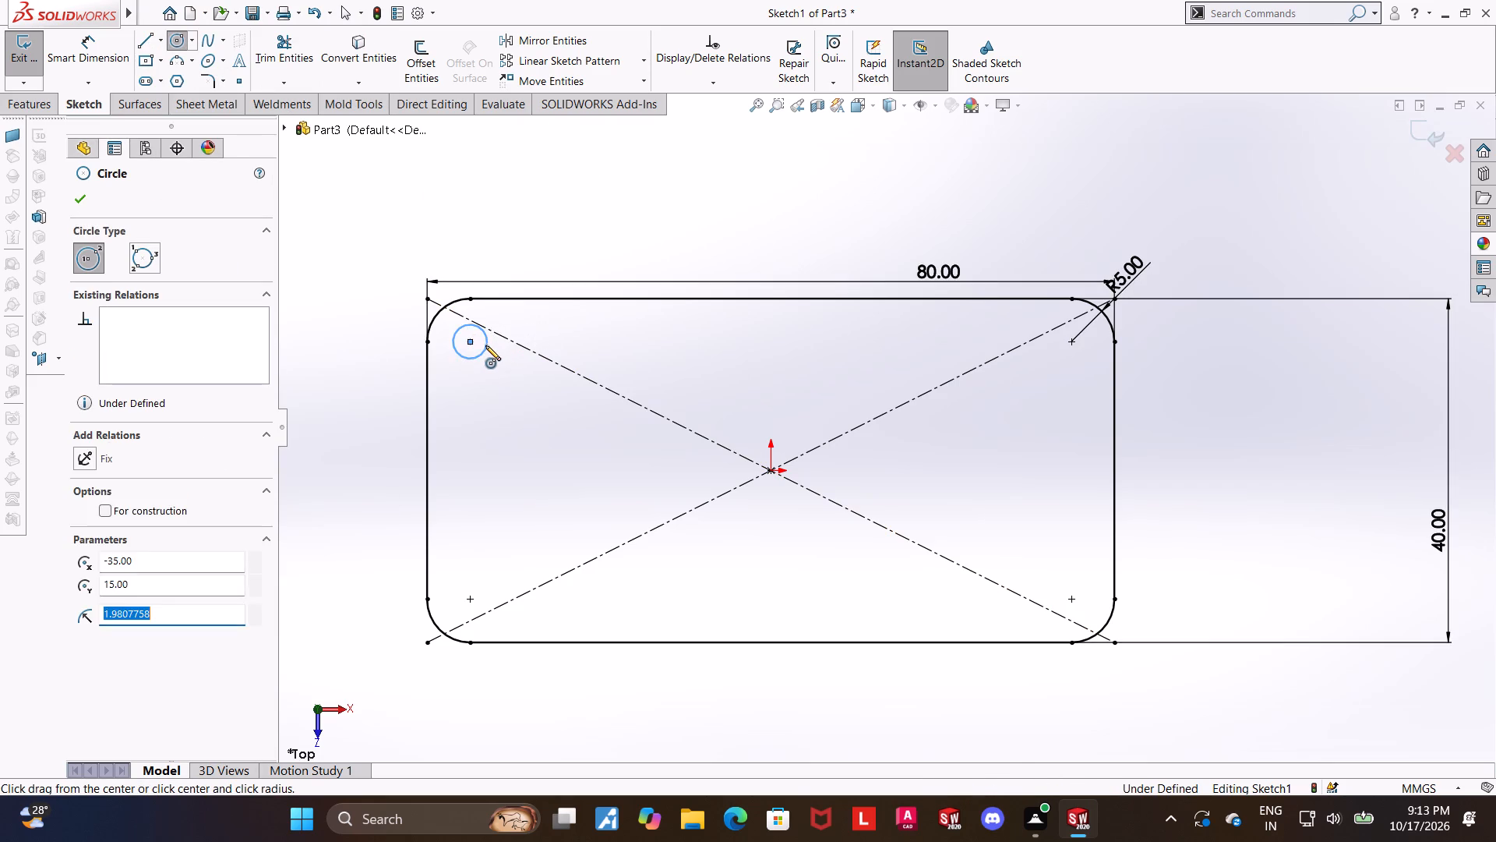
key(Escape)
Undo the small circle in the rectangle's upper-left corner and exit the base sketch.
click(95, 61)
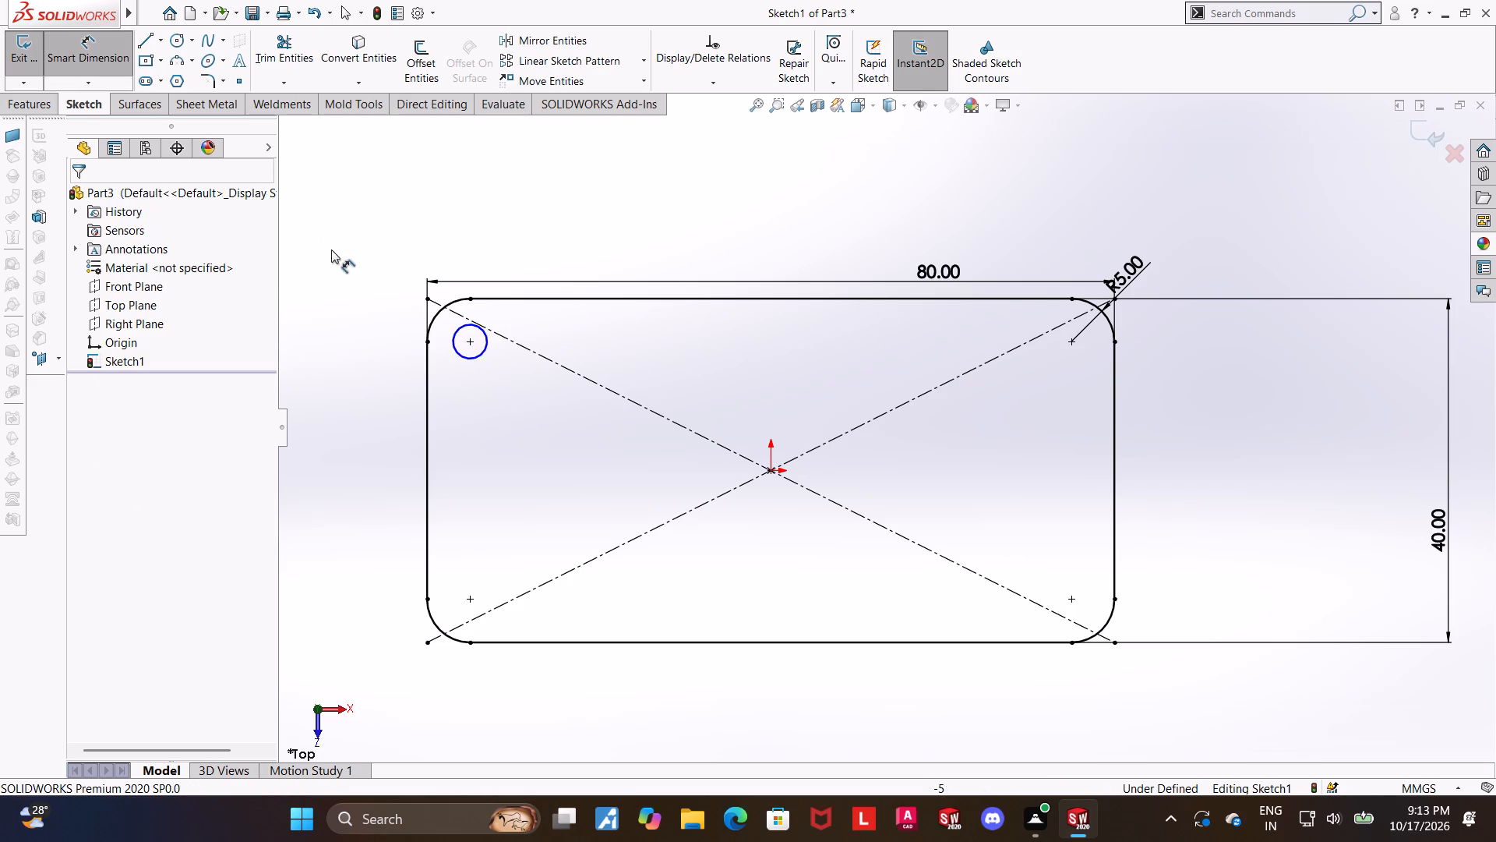
key(ctrl+z)
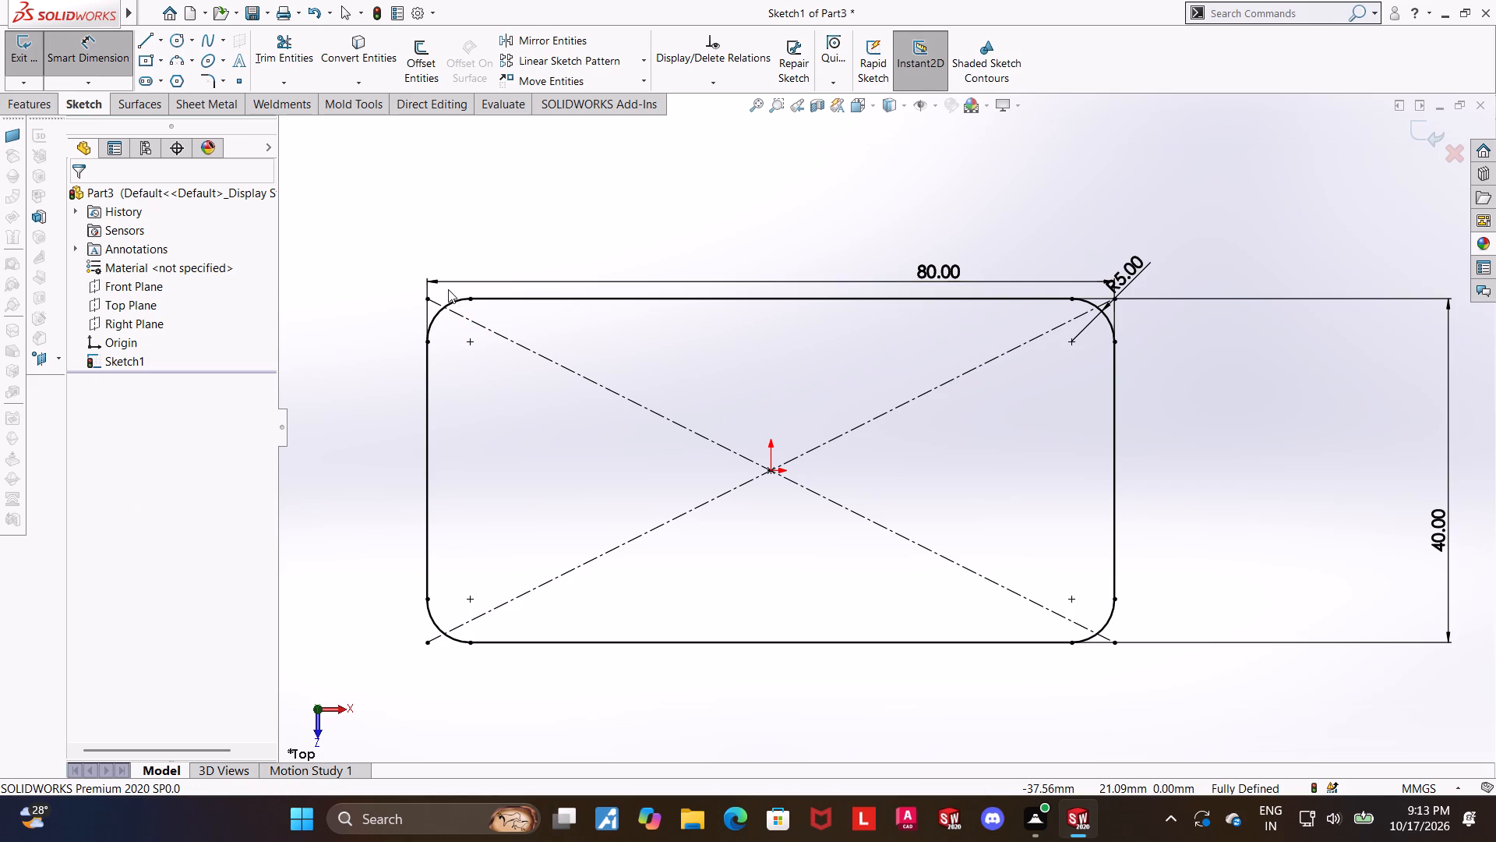
key(Escape)
click(1427, 140)
Extrude the rounded rectangle sketch as a blind boss 5 mm deep.
scroll(1251, 256, up, 2)
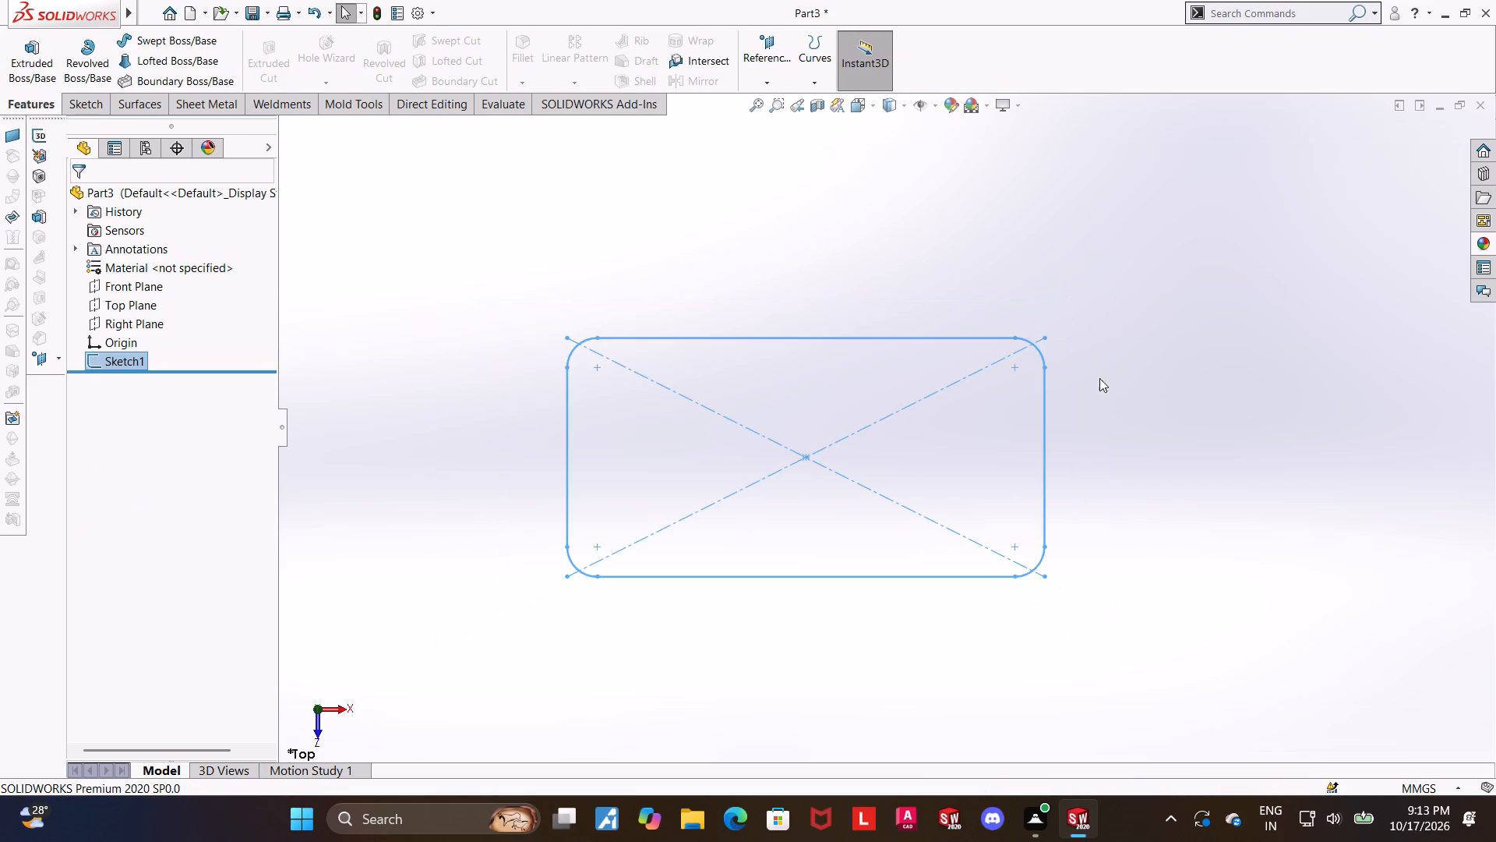
middle_drag(1060, 497, 1063, 405)
click(21, 58)
middle_drag(531, 392, 524, 357)
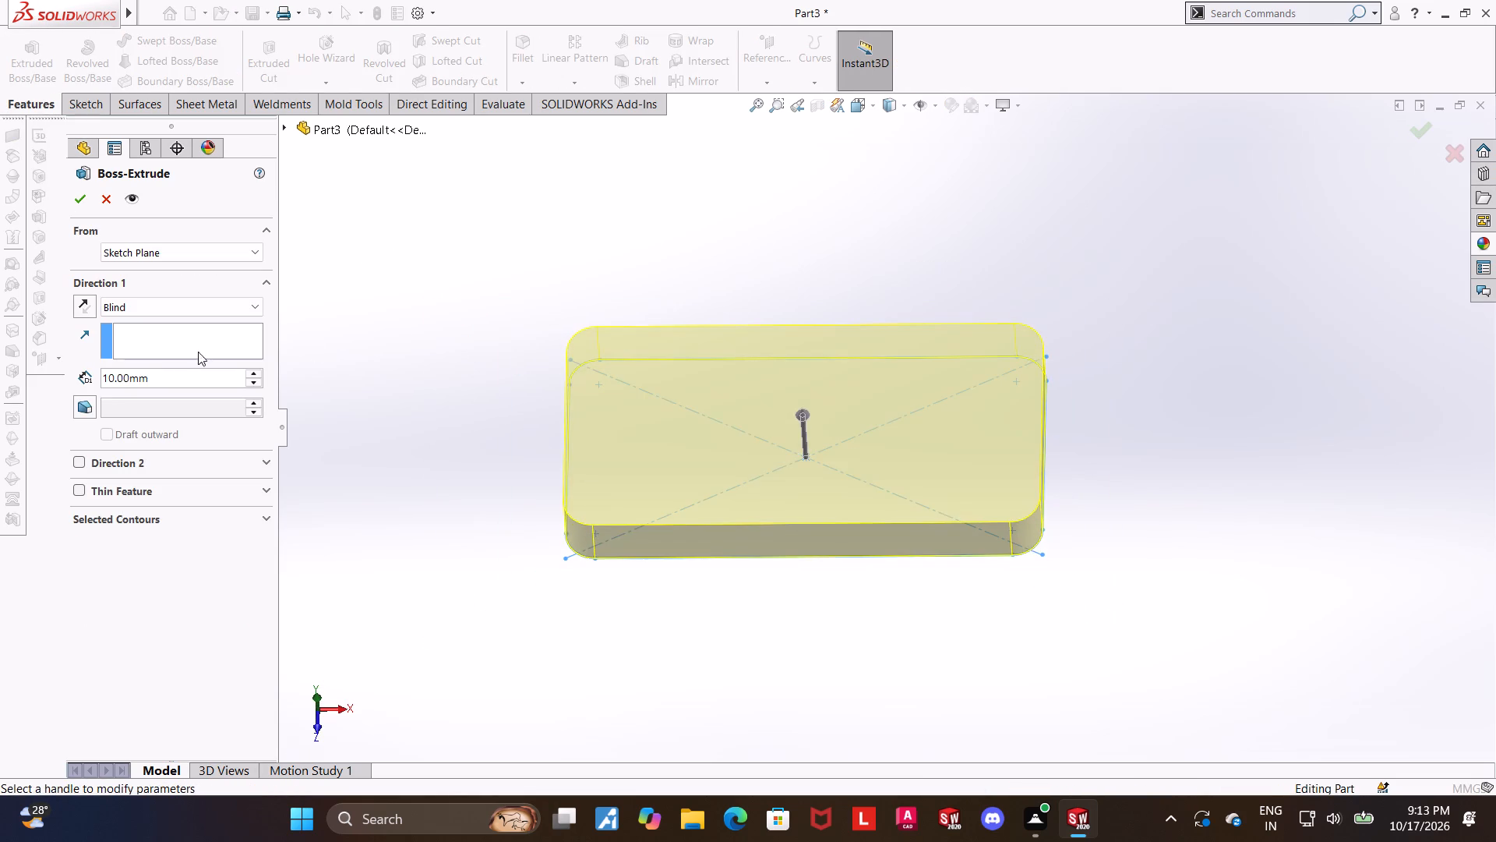
scroll(481, 444, up, 1)
scroll(775, 458, down, 1)
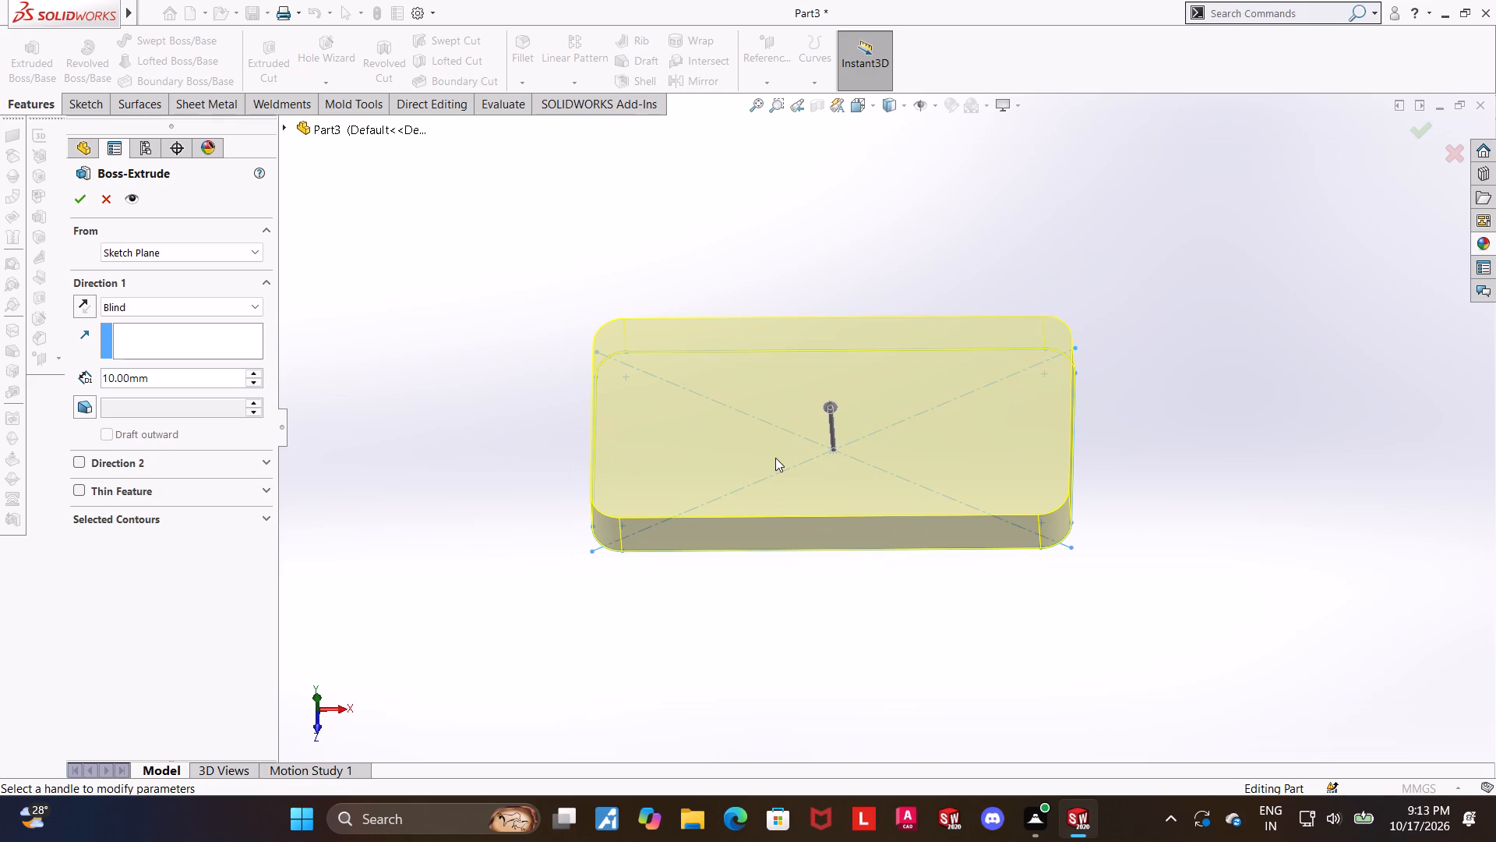
click(166, 372)
drag(180, 380, 0, 363)
key(5)
key(Return)
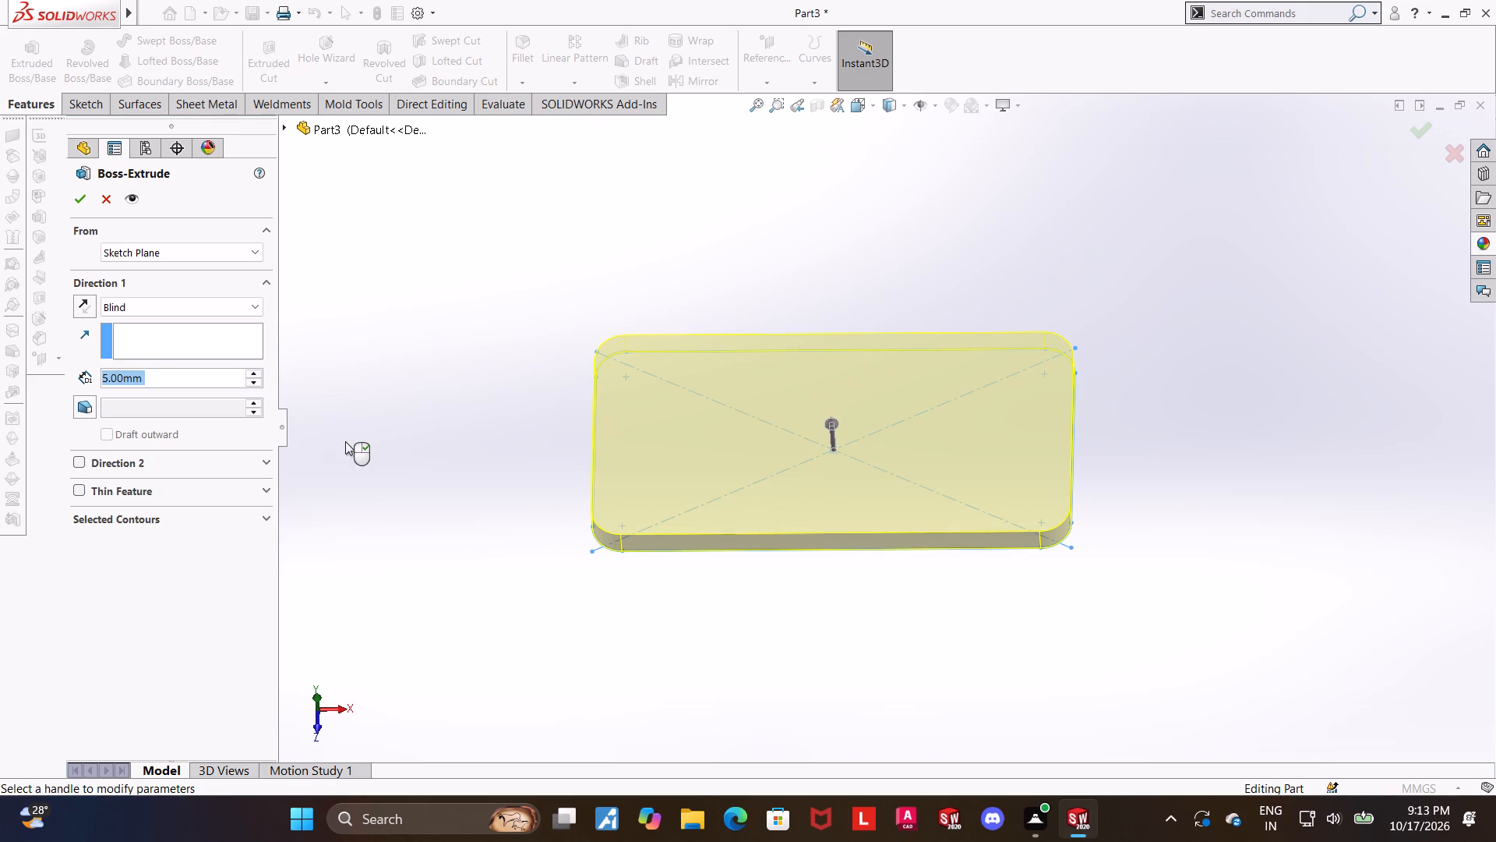
click(87, 199)
click(982, 319)
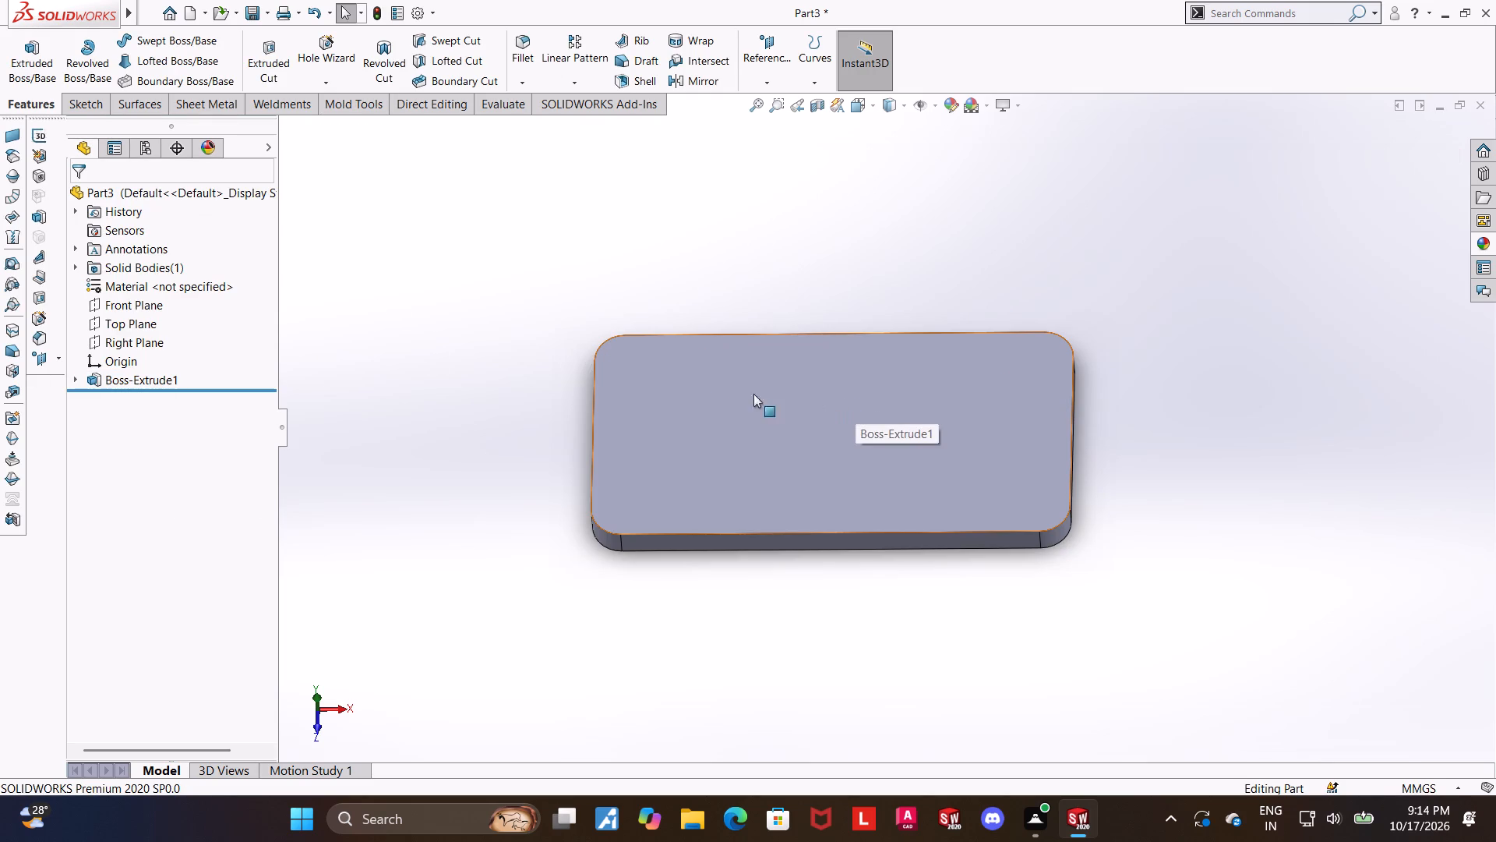
Start a Hole Wizard feature in the top view of the plate and set its standard to ANSI Metric.
click(868, 102)
click(745, 445)
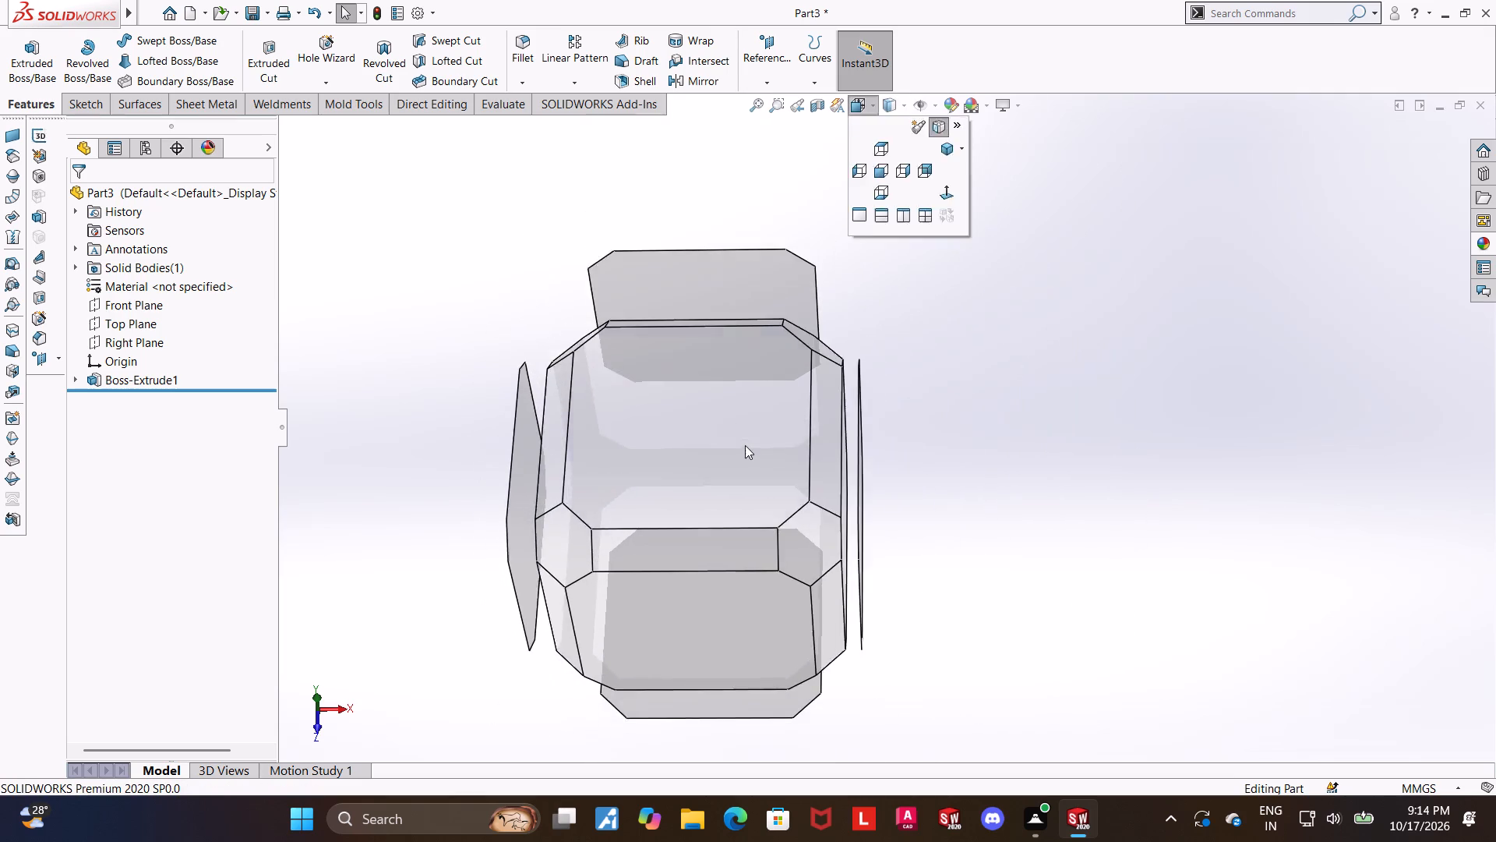
scroll(1139, 523, up, 2)
scroll(1107, 460, down, 1)
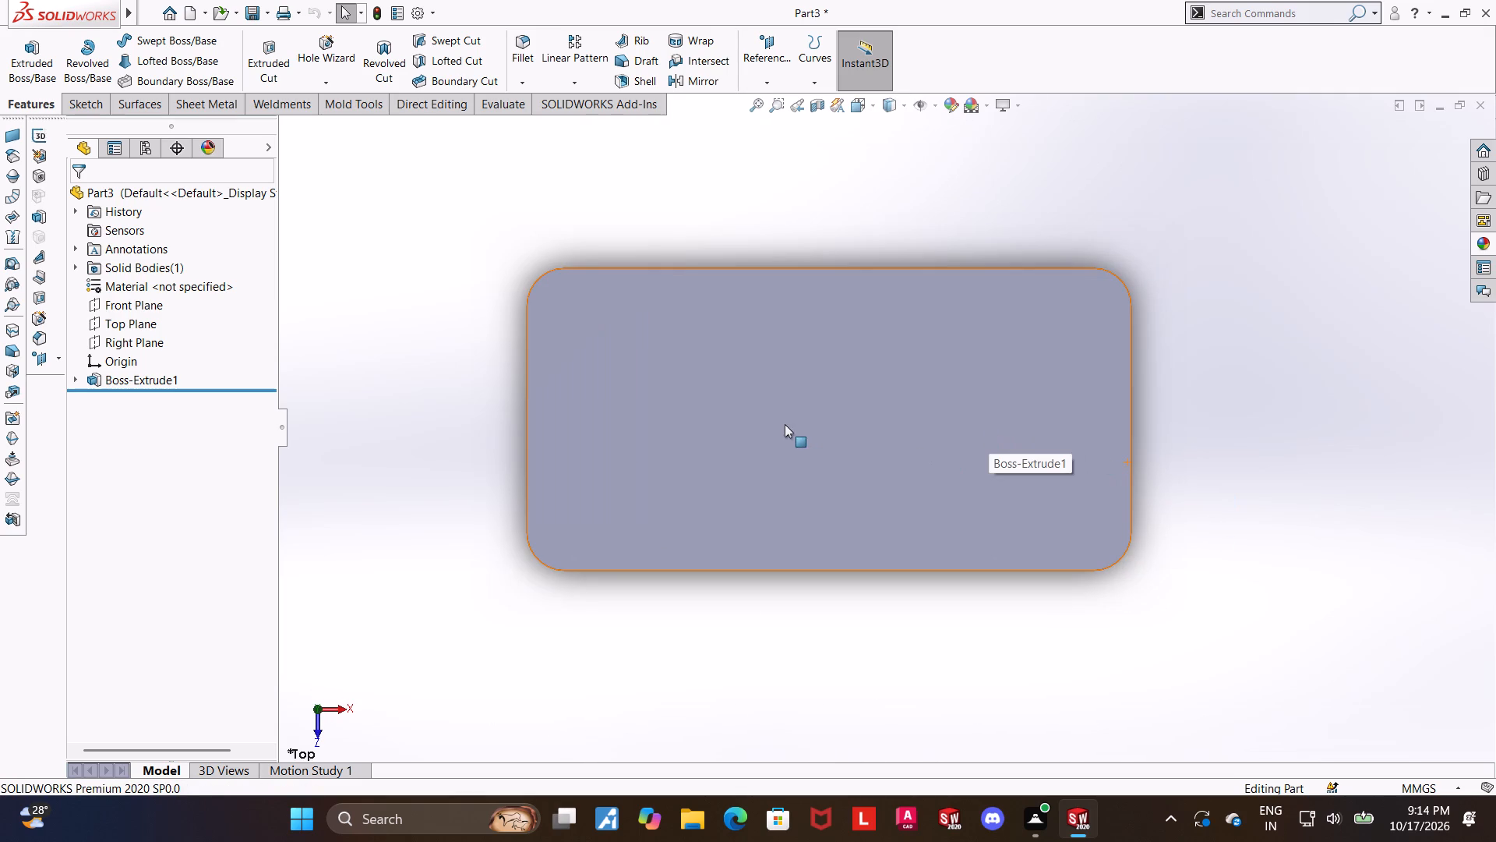
scroll(770, 426, down, 1)
click(332, 39)
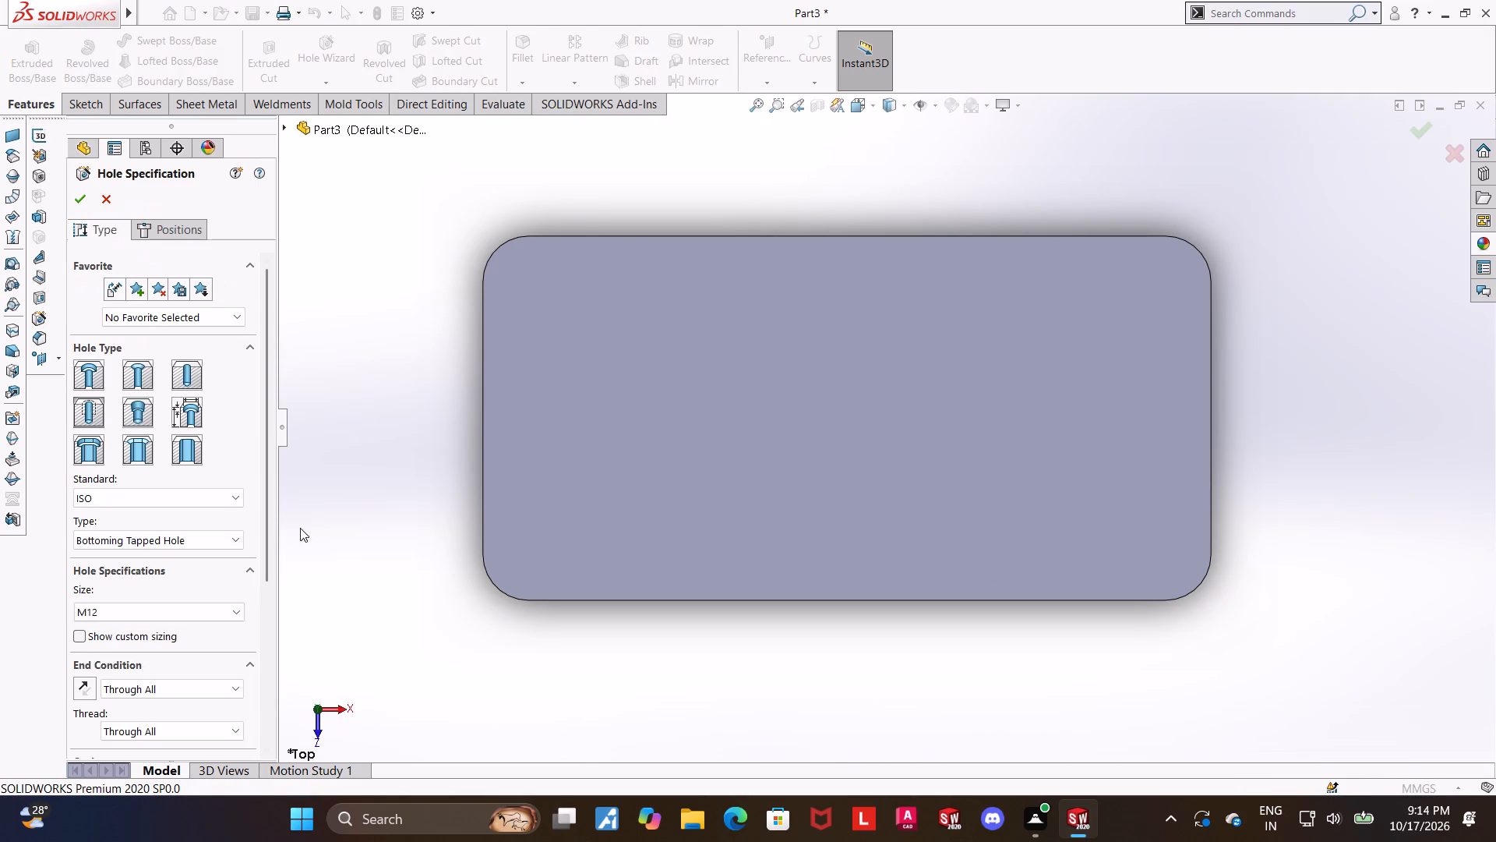
click(143, 609)
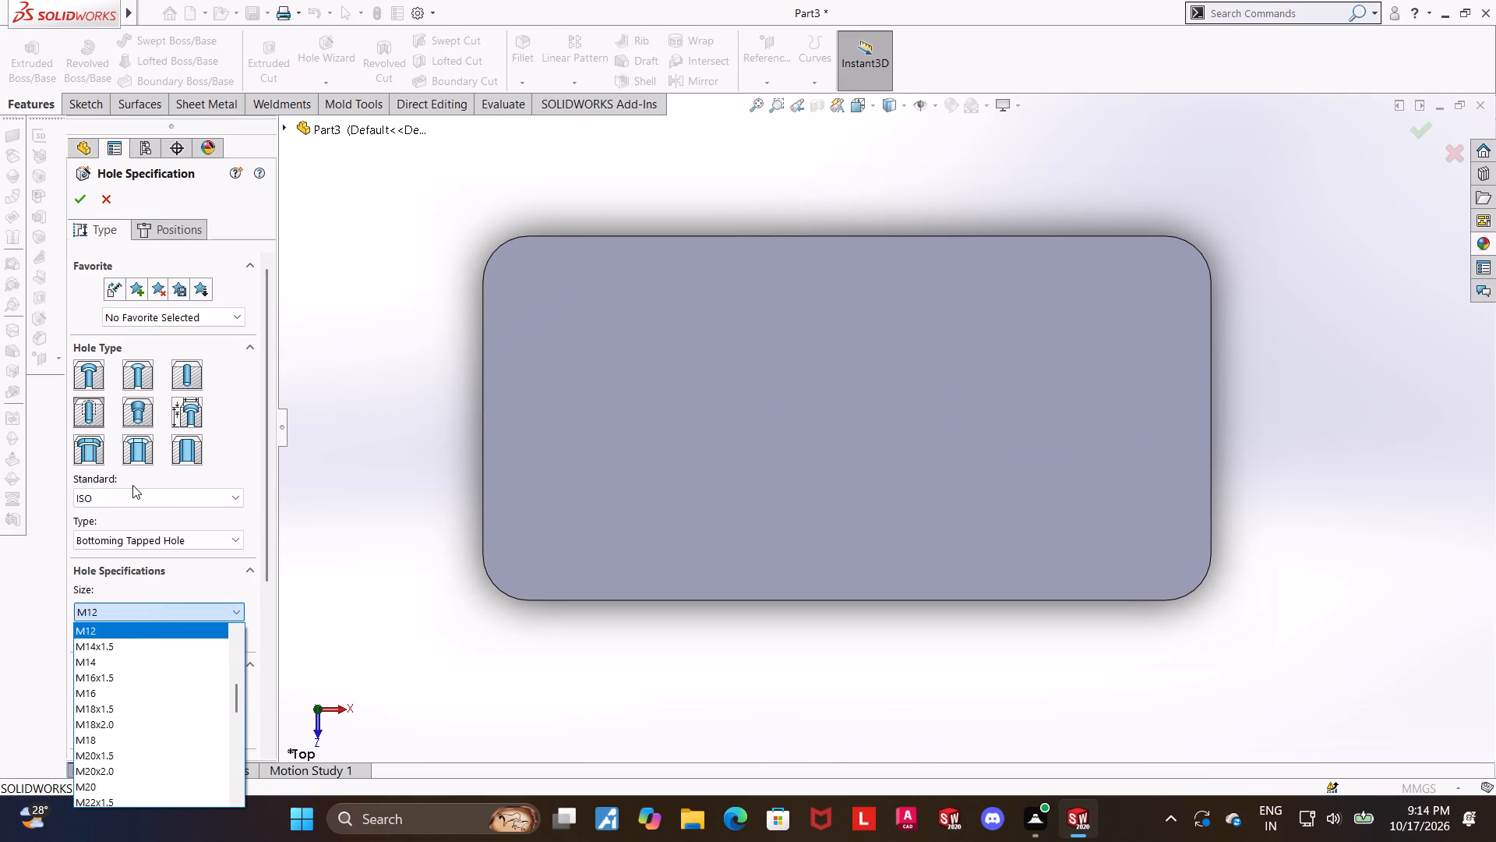
click(132, 497)
click(132, 497)
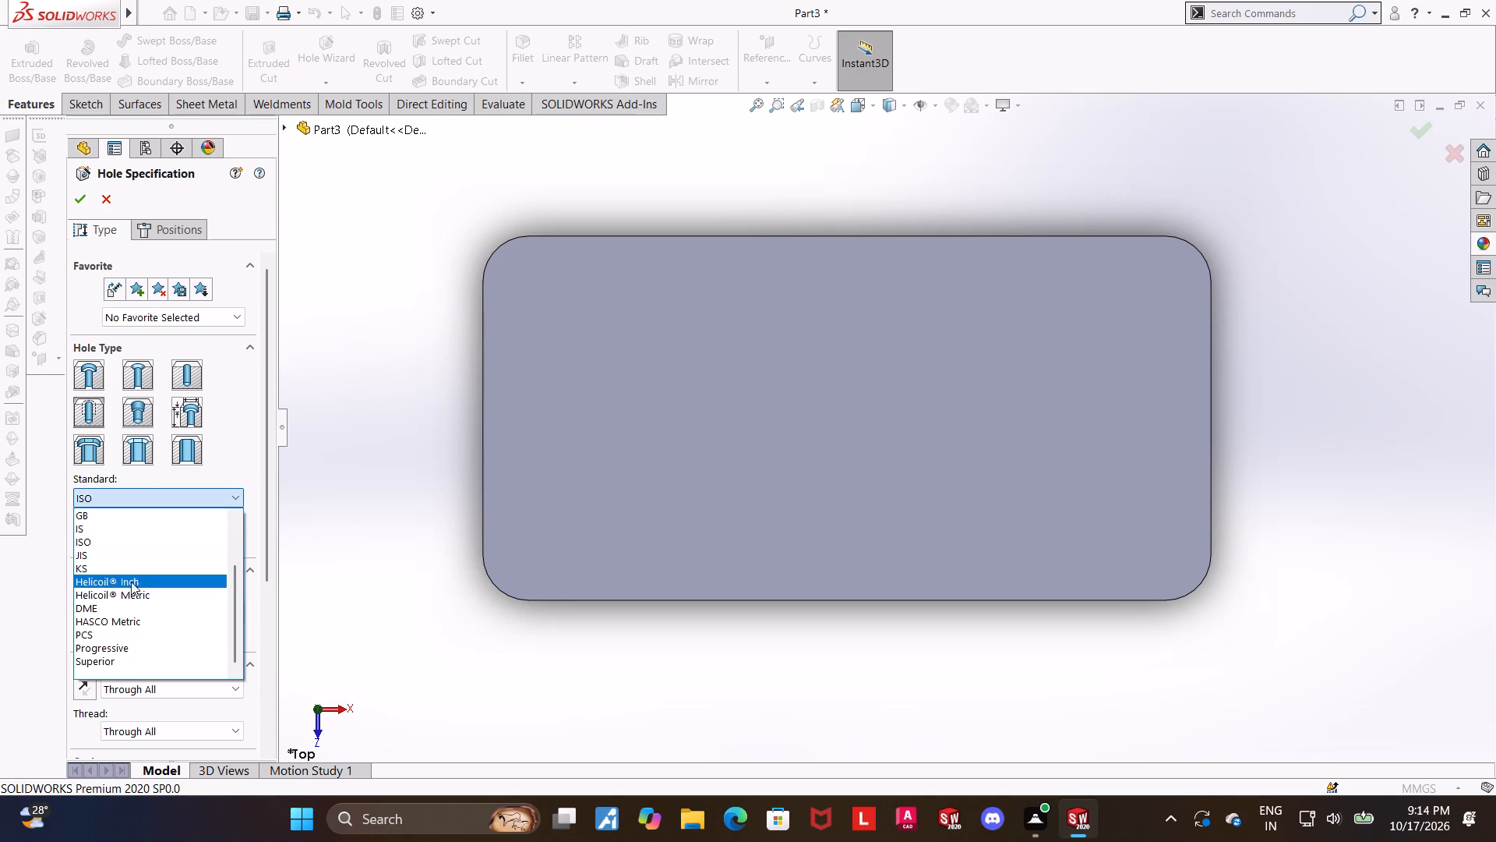
scroll(110, 545, up, 2)
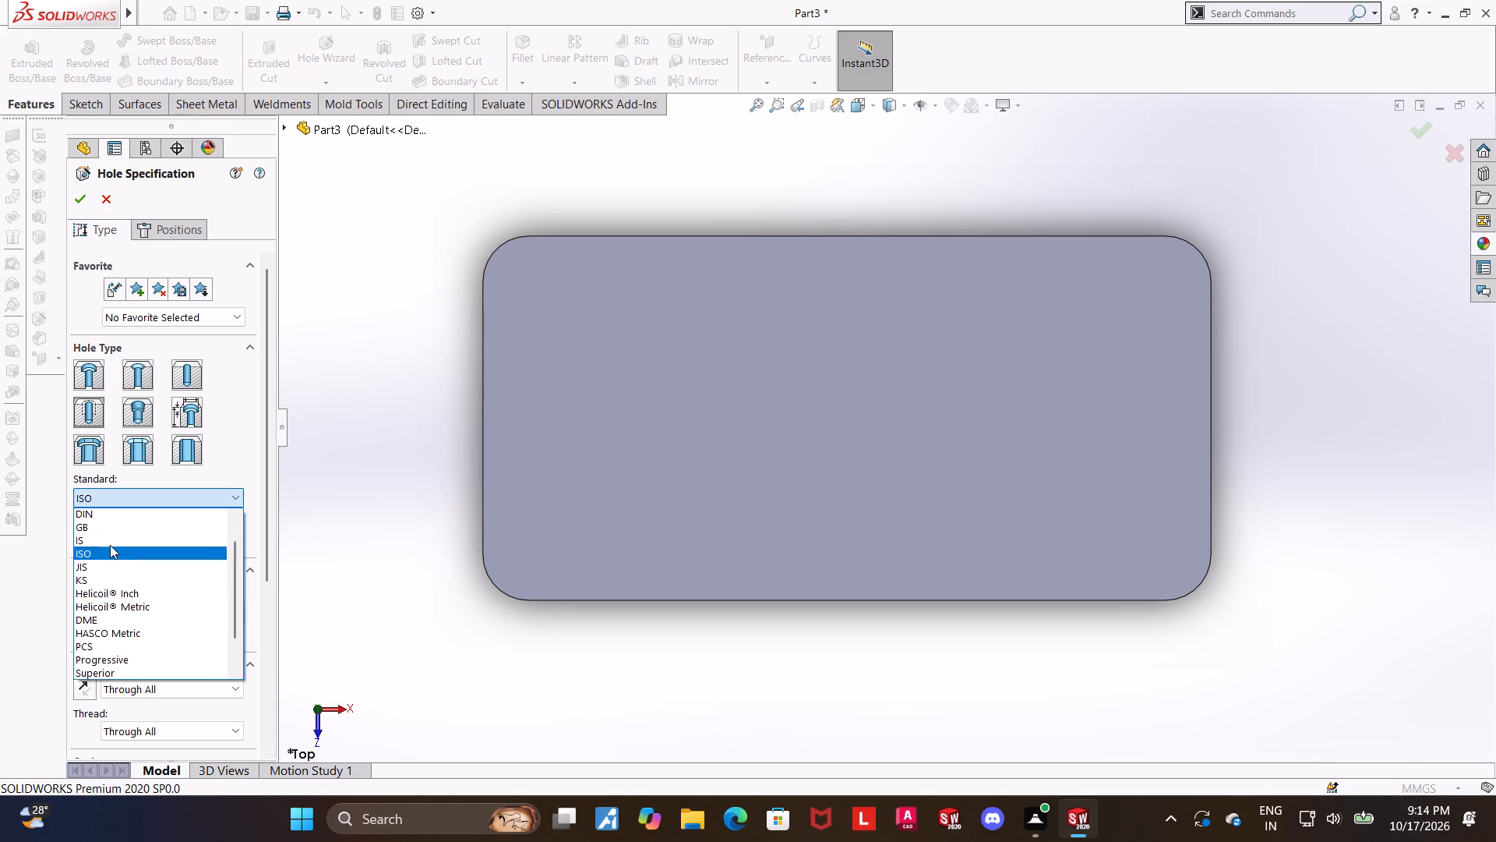
scroll(110, 545, up, 5)
click(115, 536)
click(111, 506)
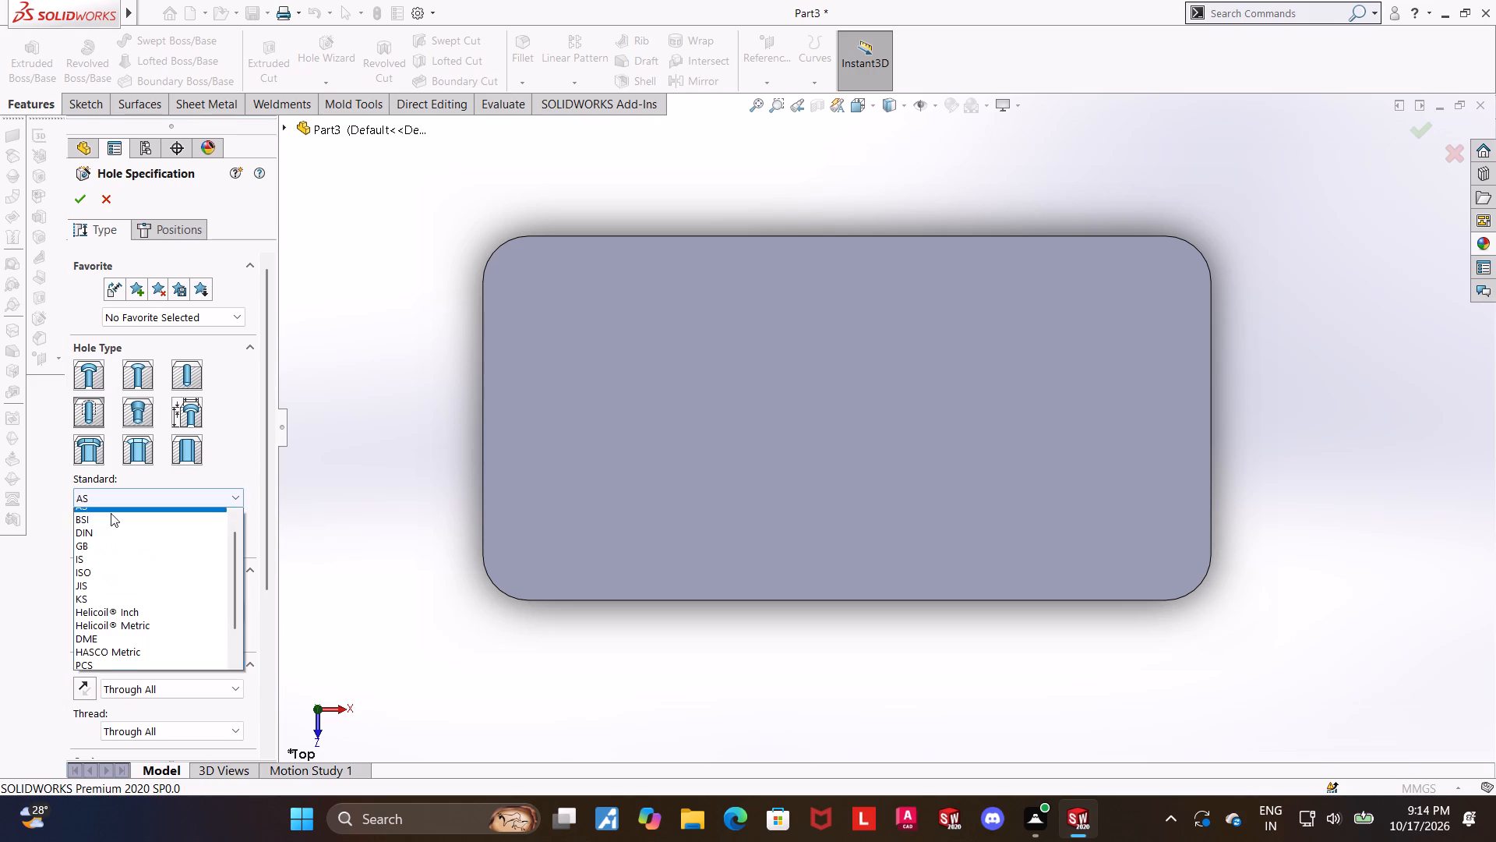
scroll(108, 565, up, 8)
click(111, 529)
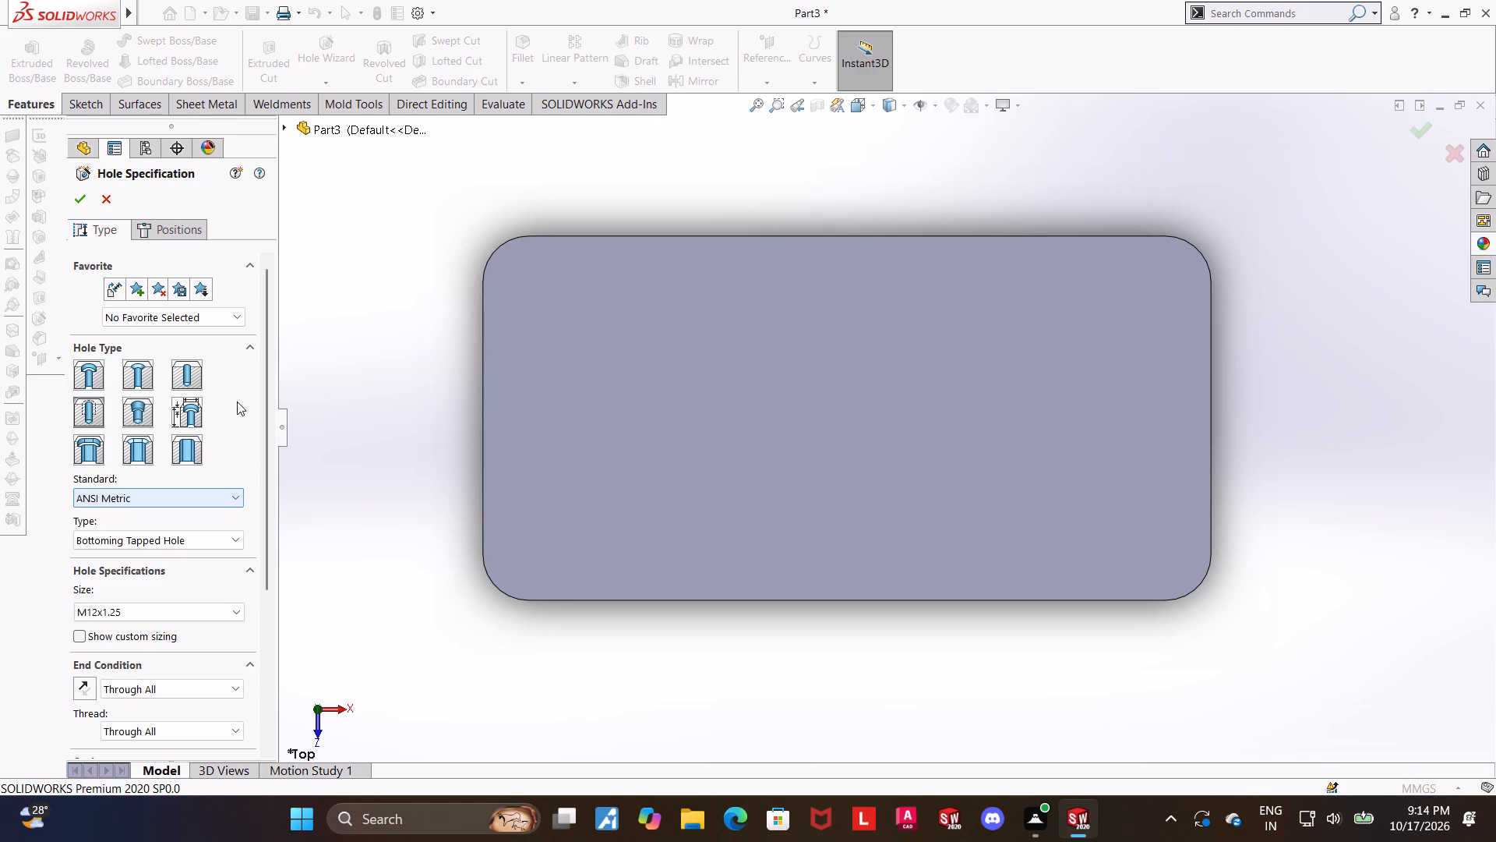
Set the hole type to a plain hole of the Dowel Holes type with size Ø4.0.
click(192, 377)
click(150, 616)
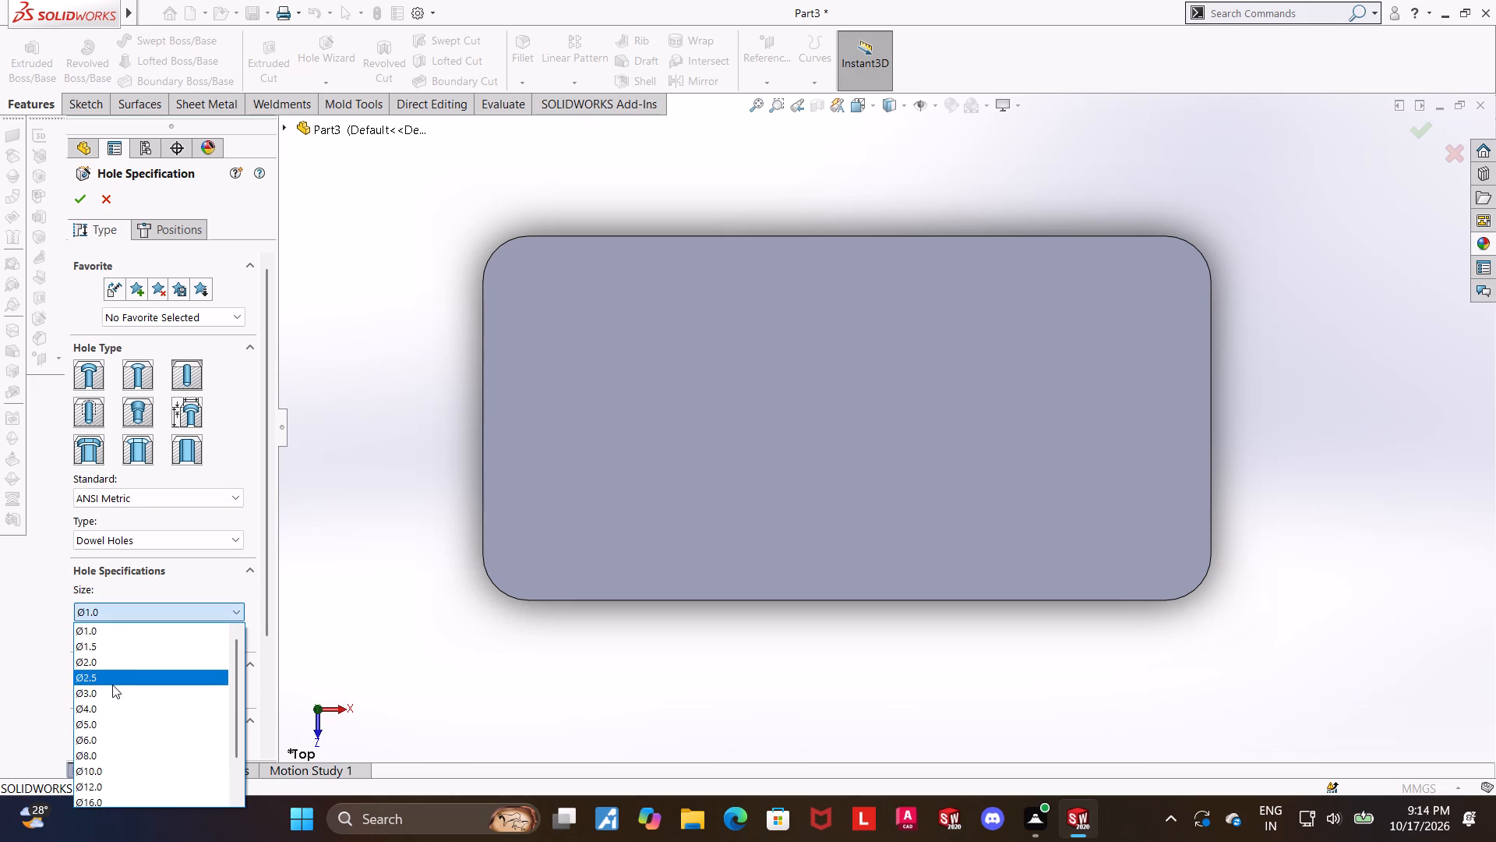
scroll(139, 664, down, 1)
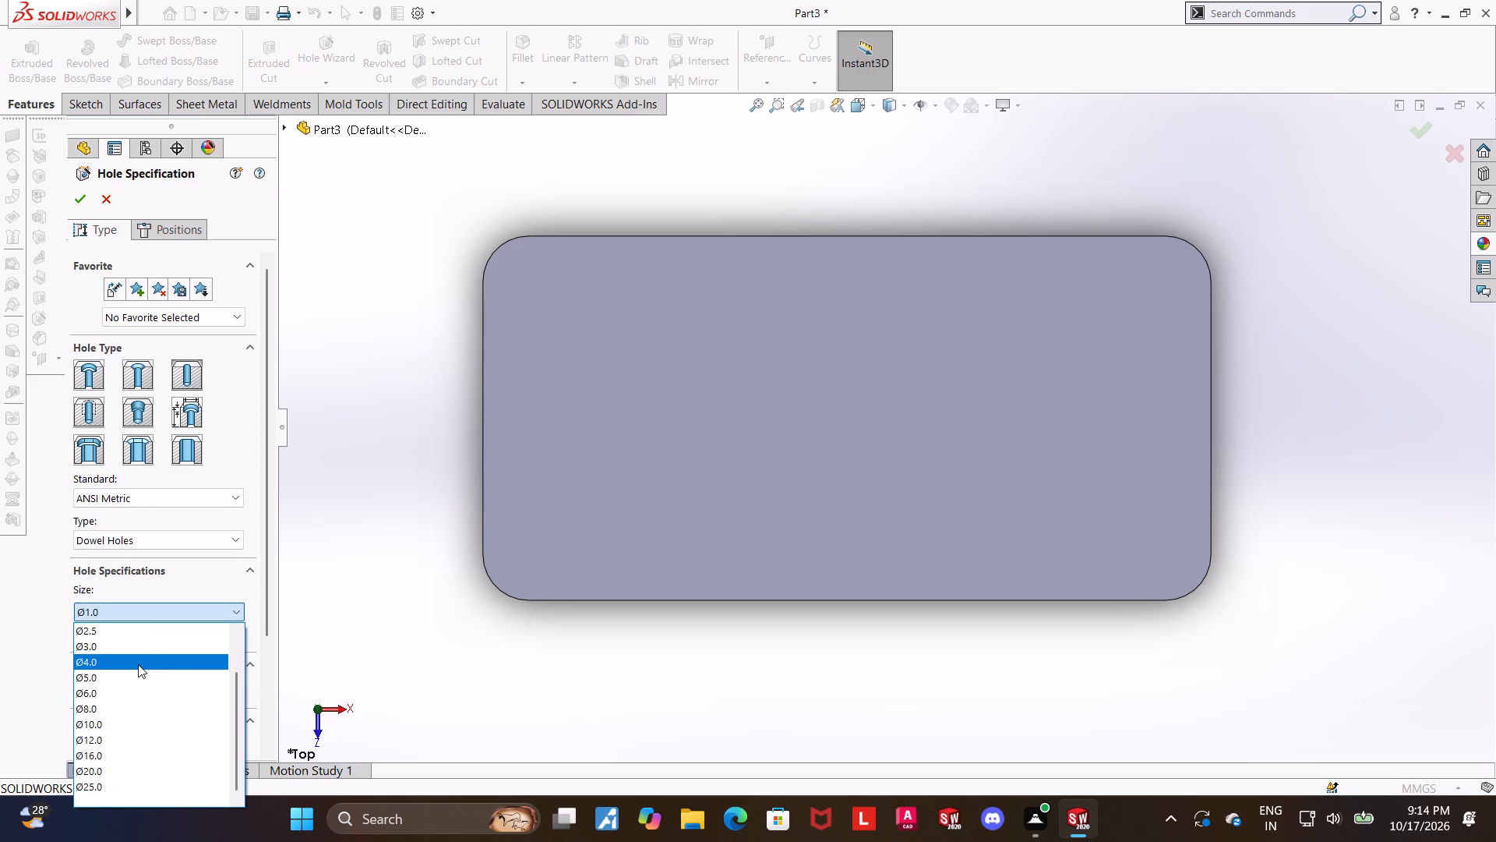
scroll(138, 664, up, 3)
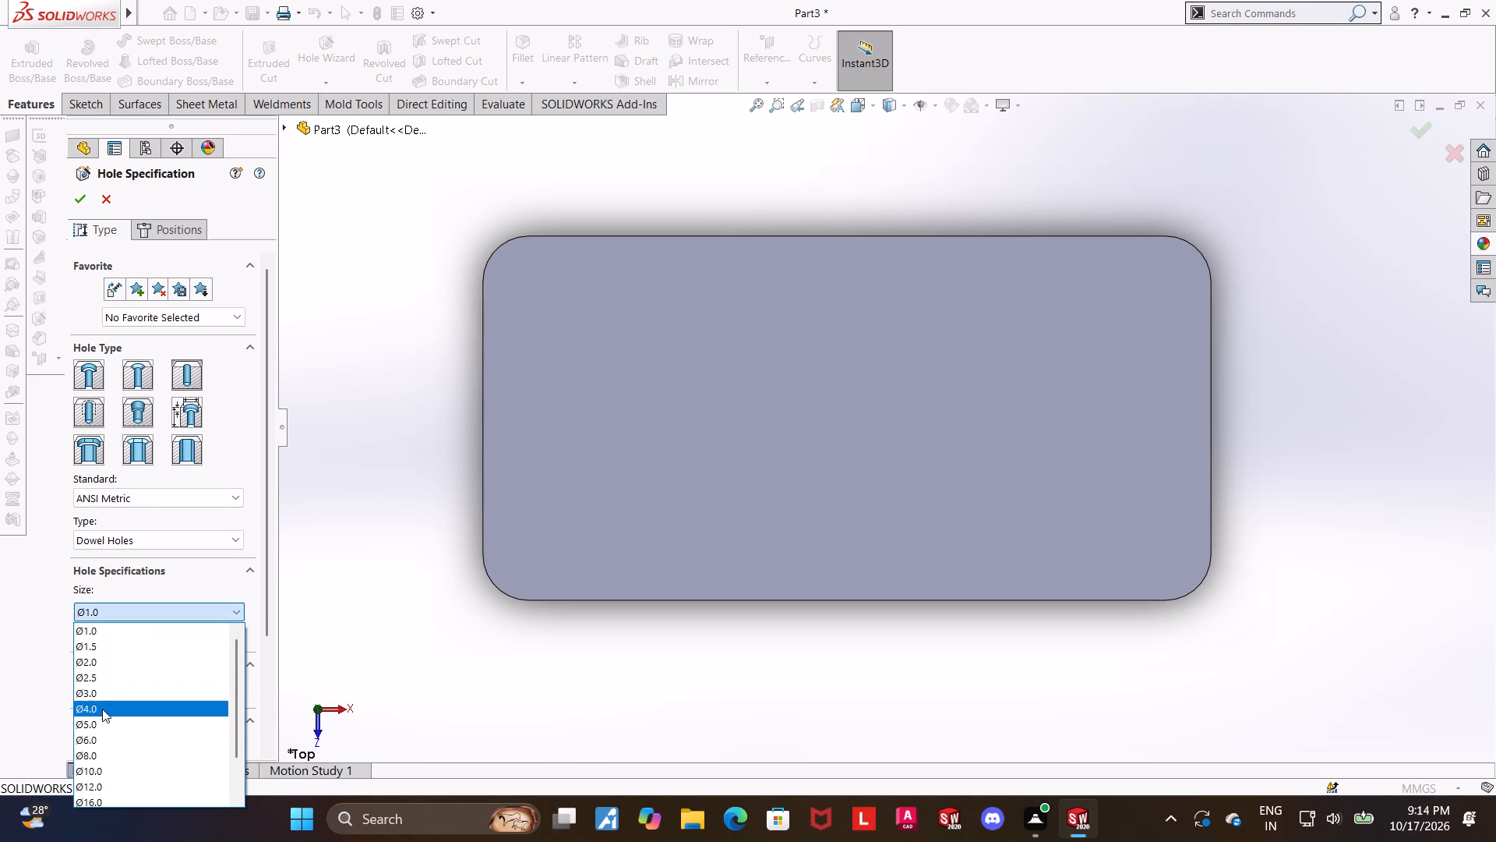
click(101, 715)
Place a hole on the plate's top face using a 3D sketch and make it concentric with the upper-left corner arc.
scroll(572, 683, up, 1)
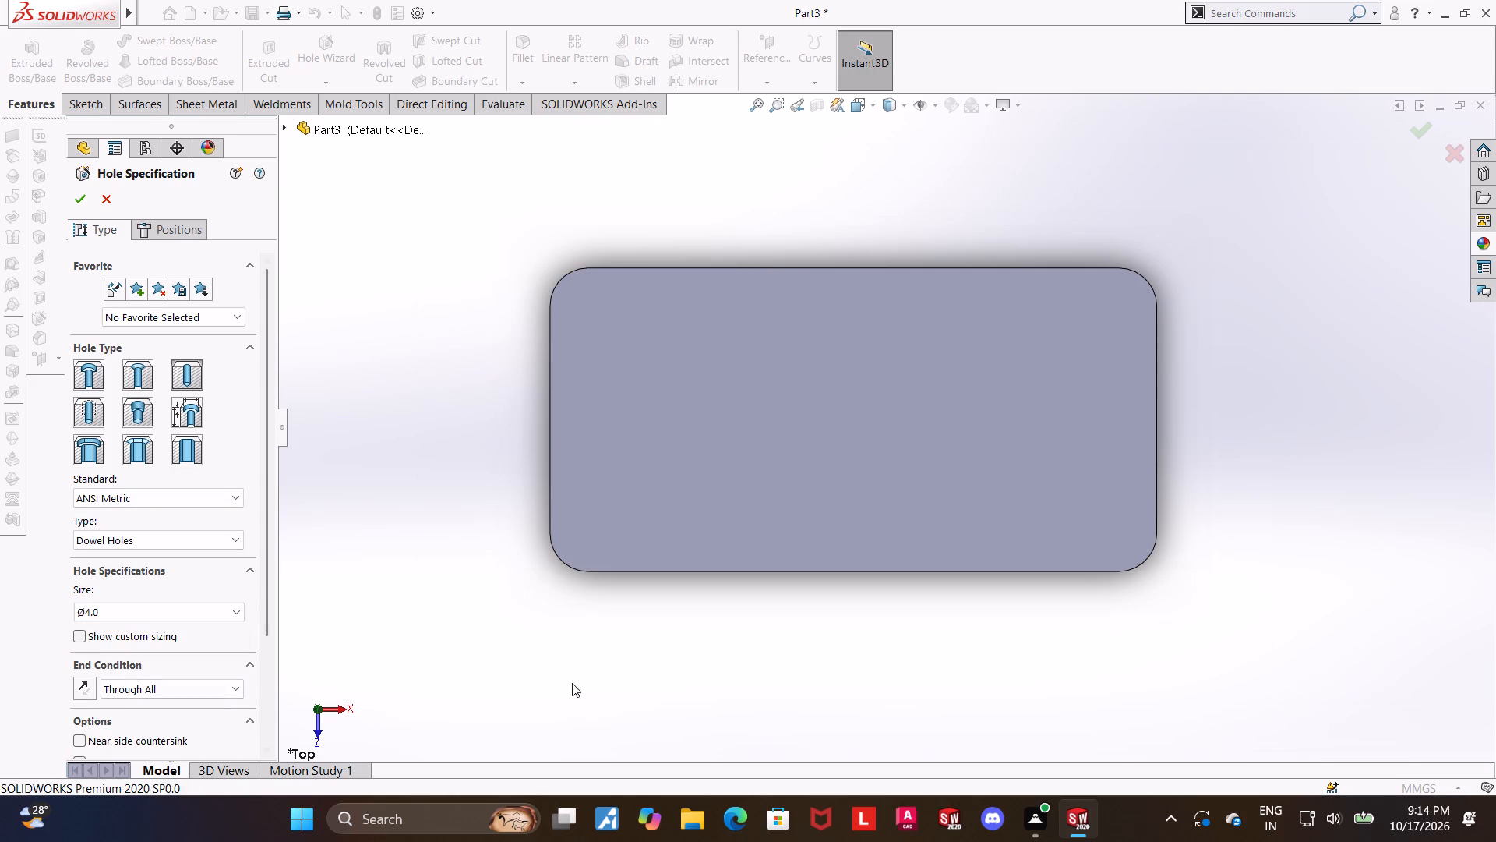
scroll(1175, 513, down, 1)
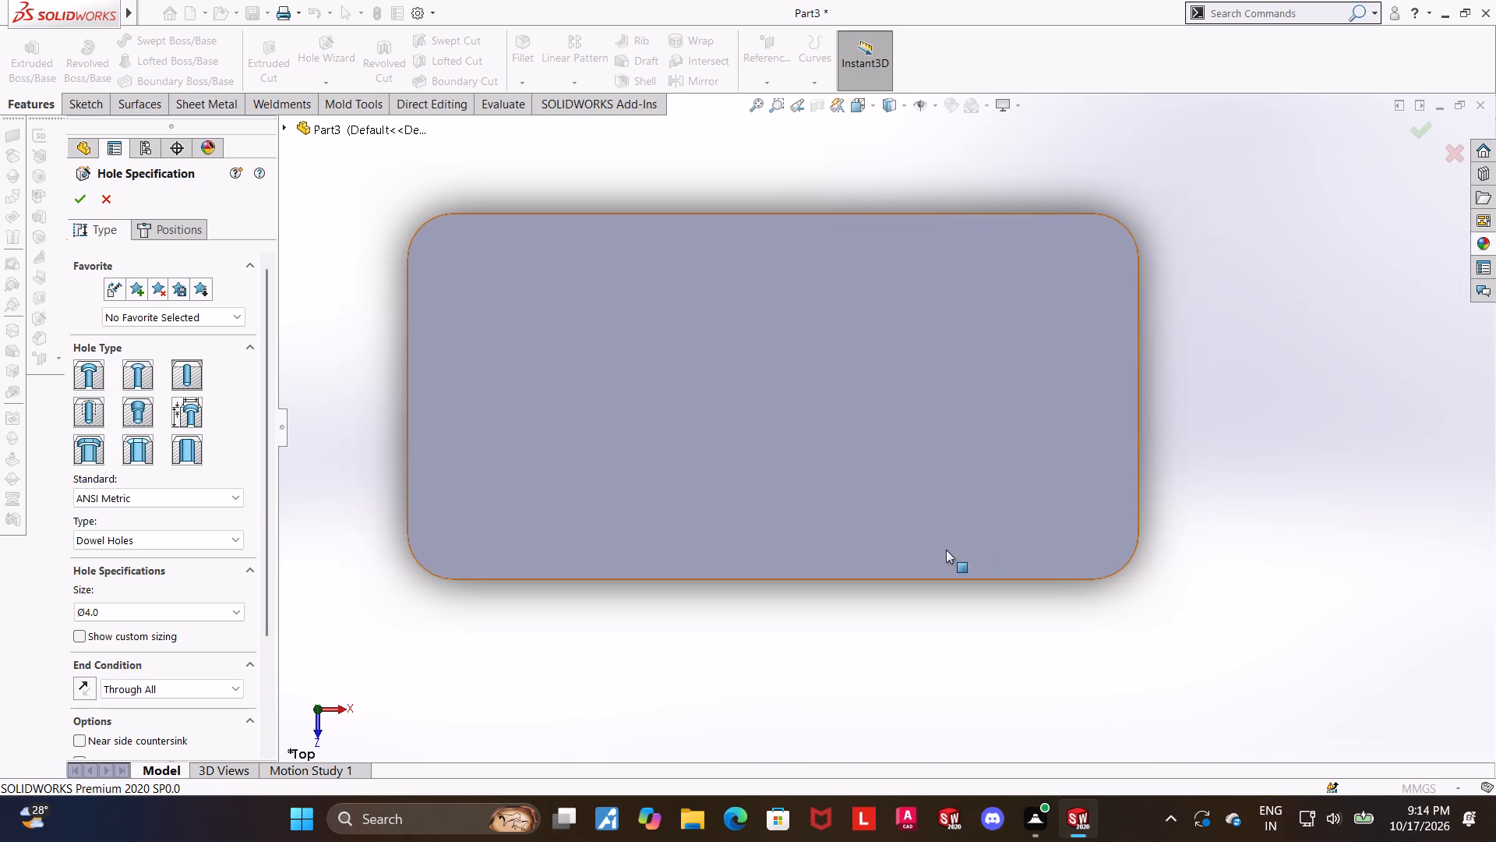
click(156, 222)
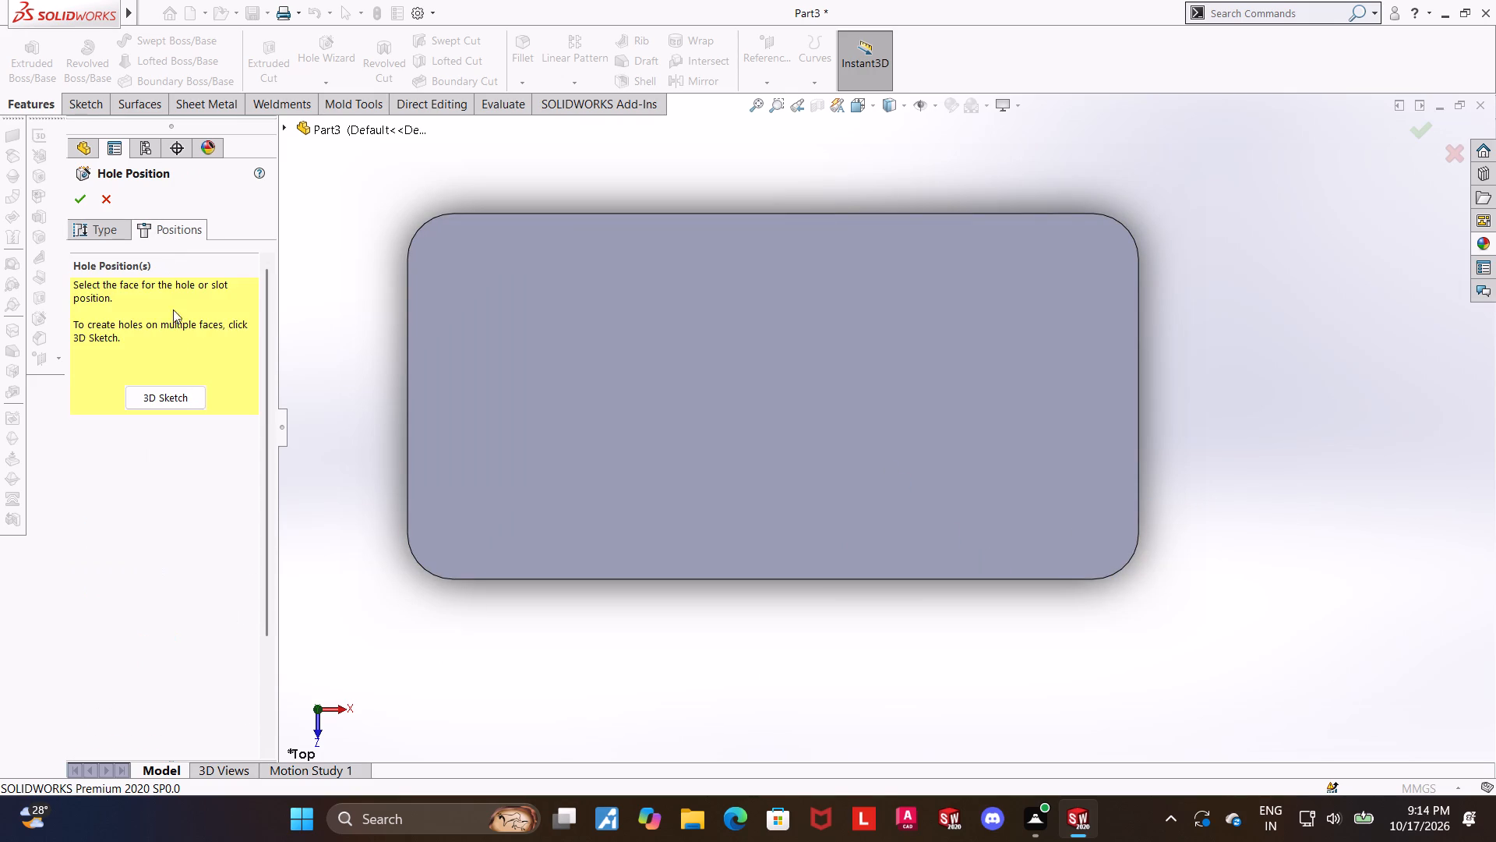
click(168, 389)
click(463, 252)
key(Escape)
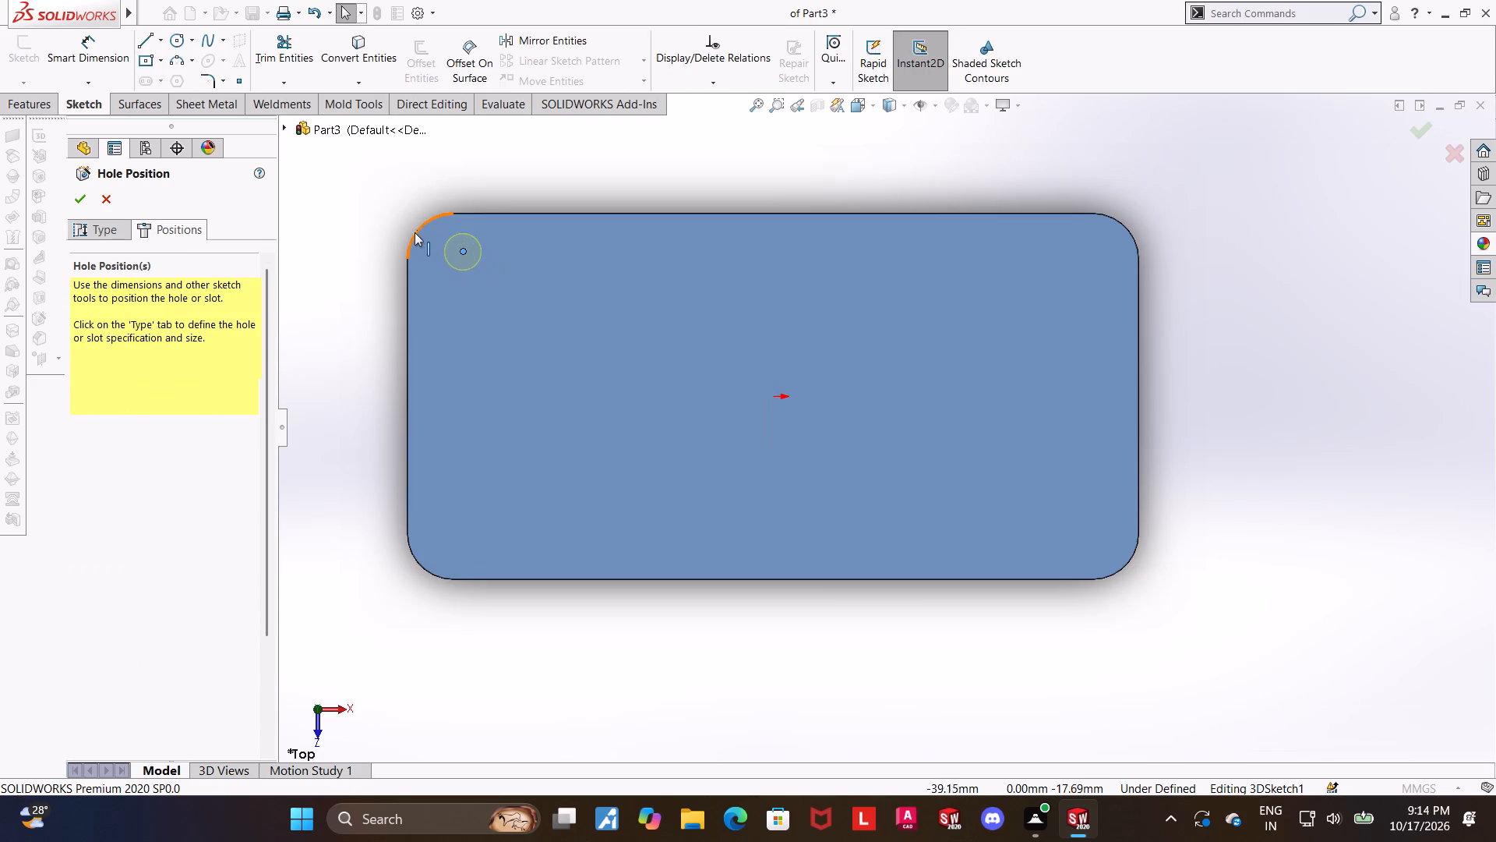
click(419, 227)
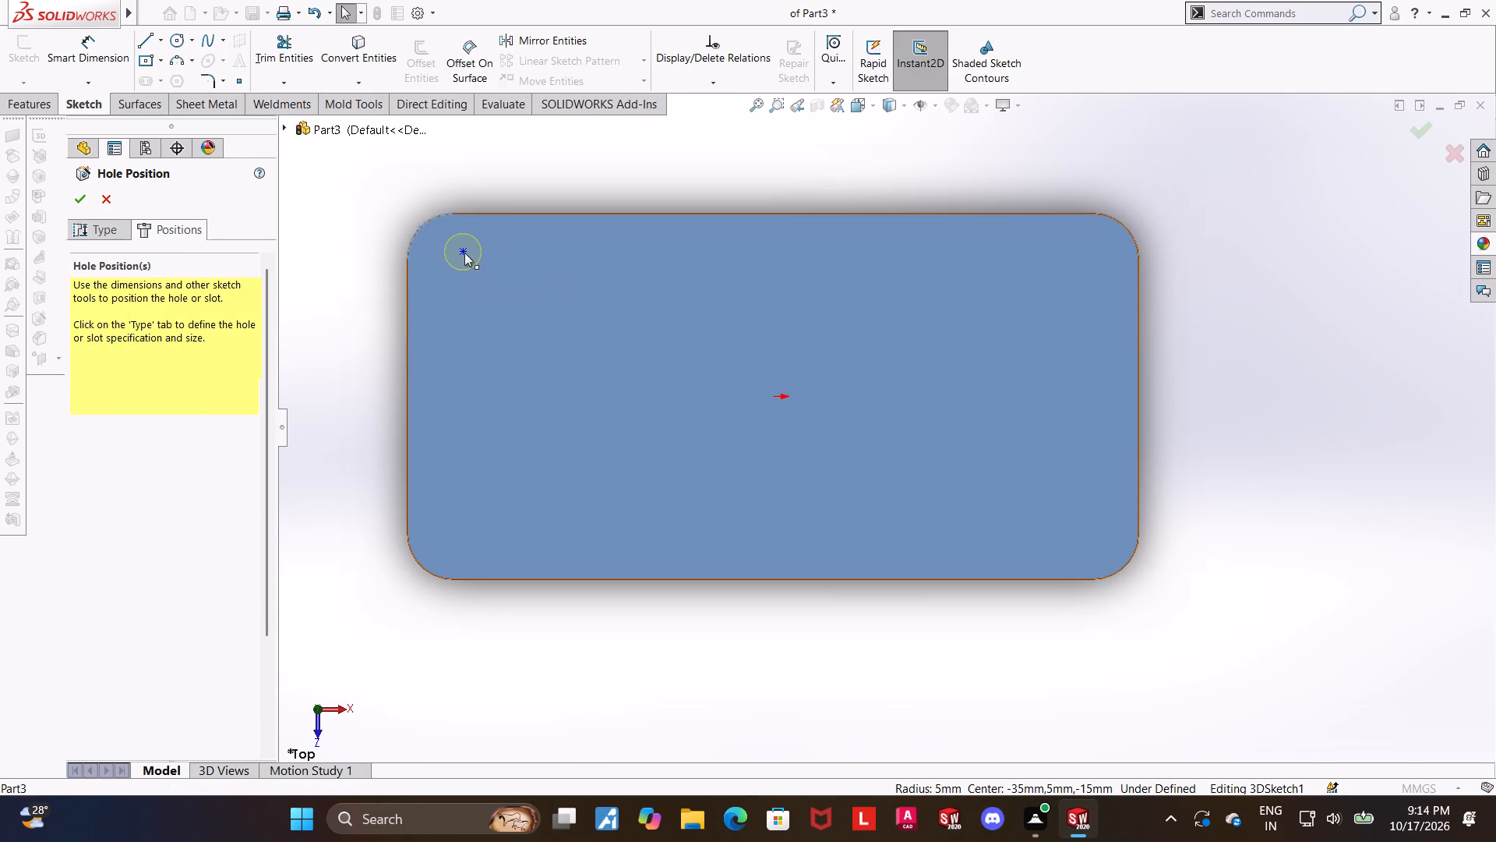
ctrl+click(464, 253)
click(75, 474)
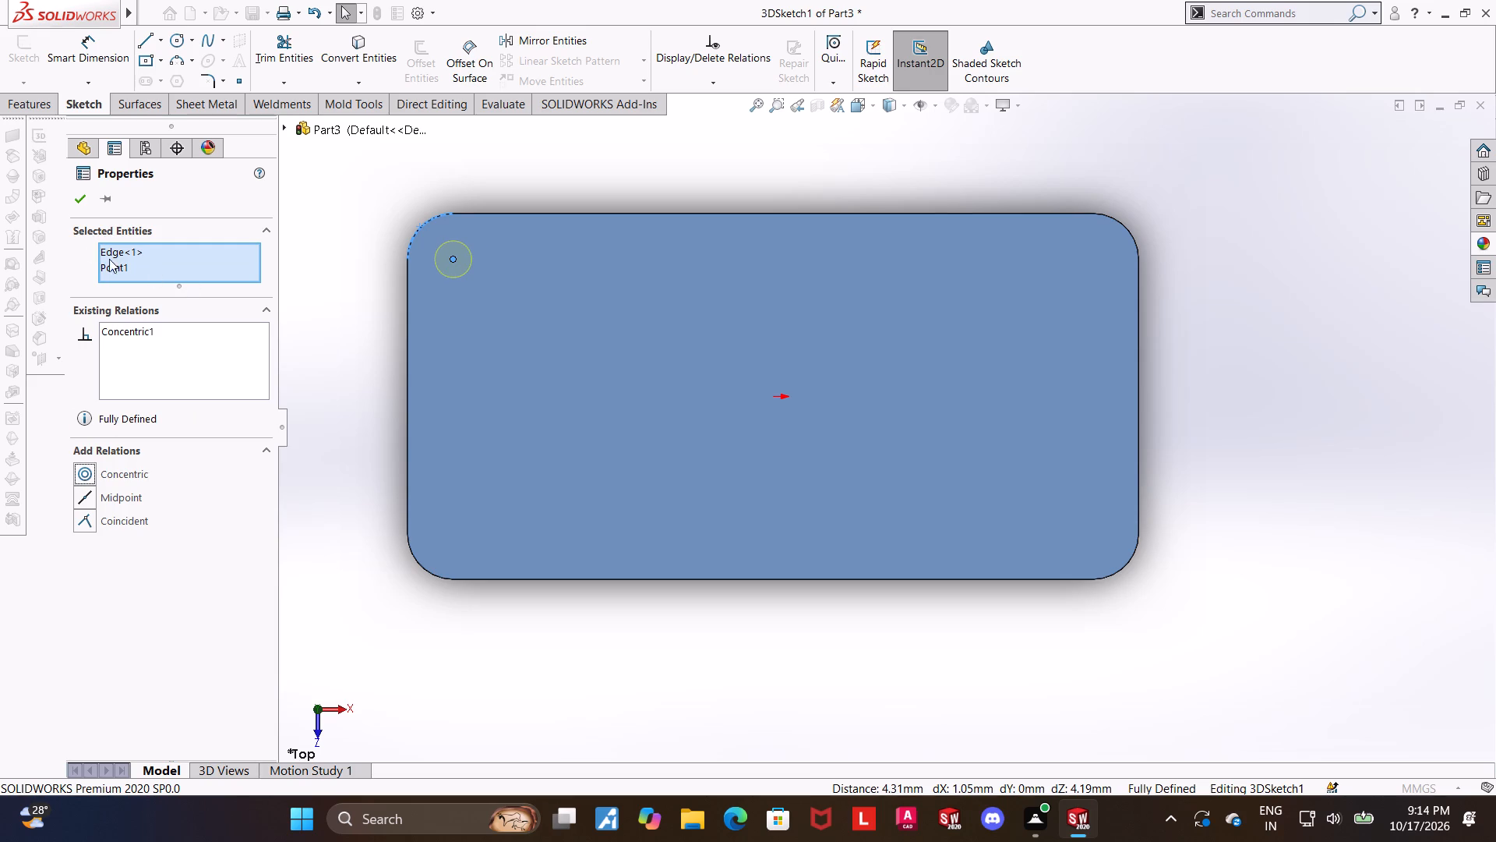
click(310, 154)
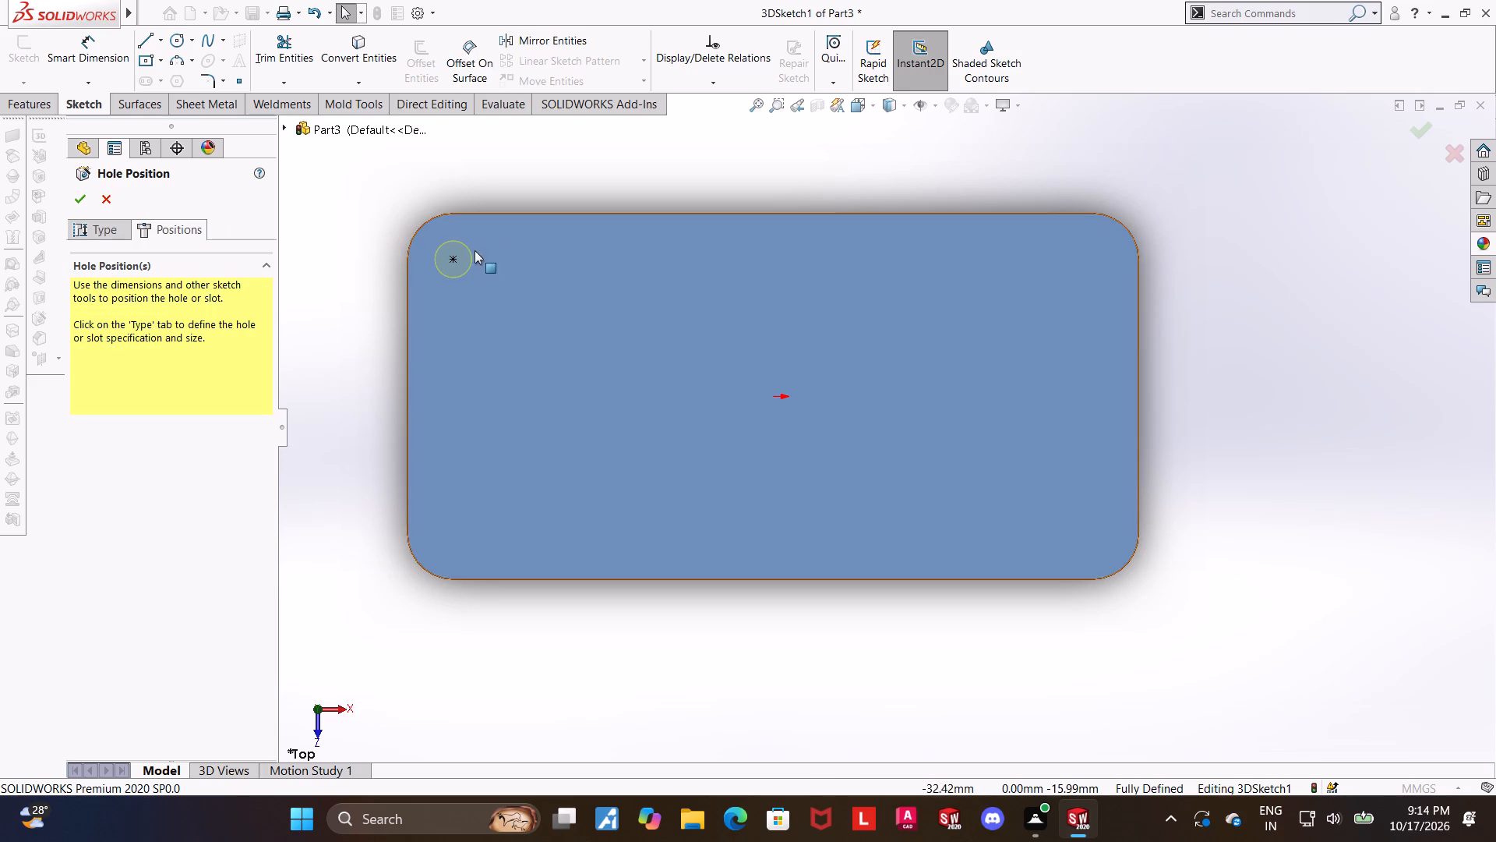
click(456, 257)
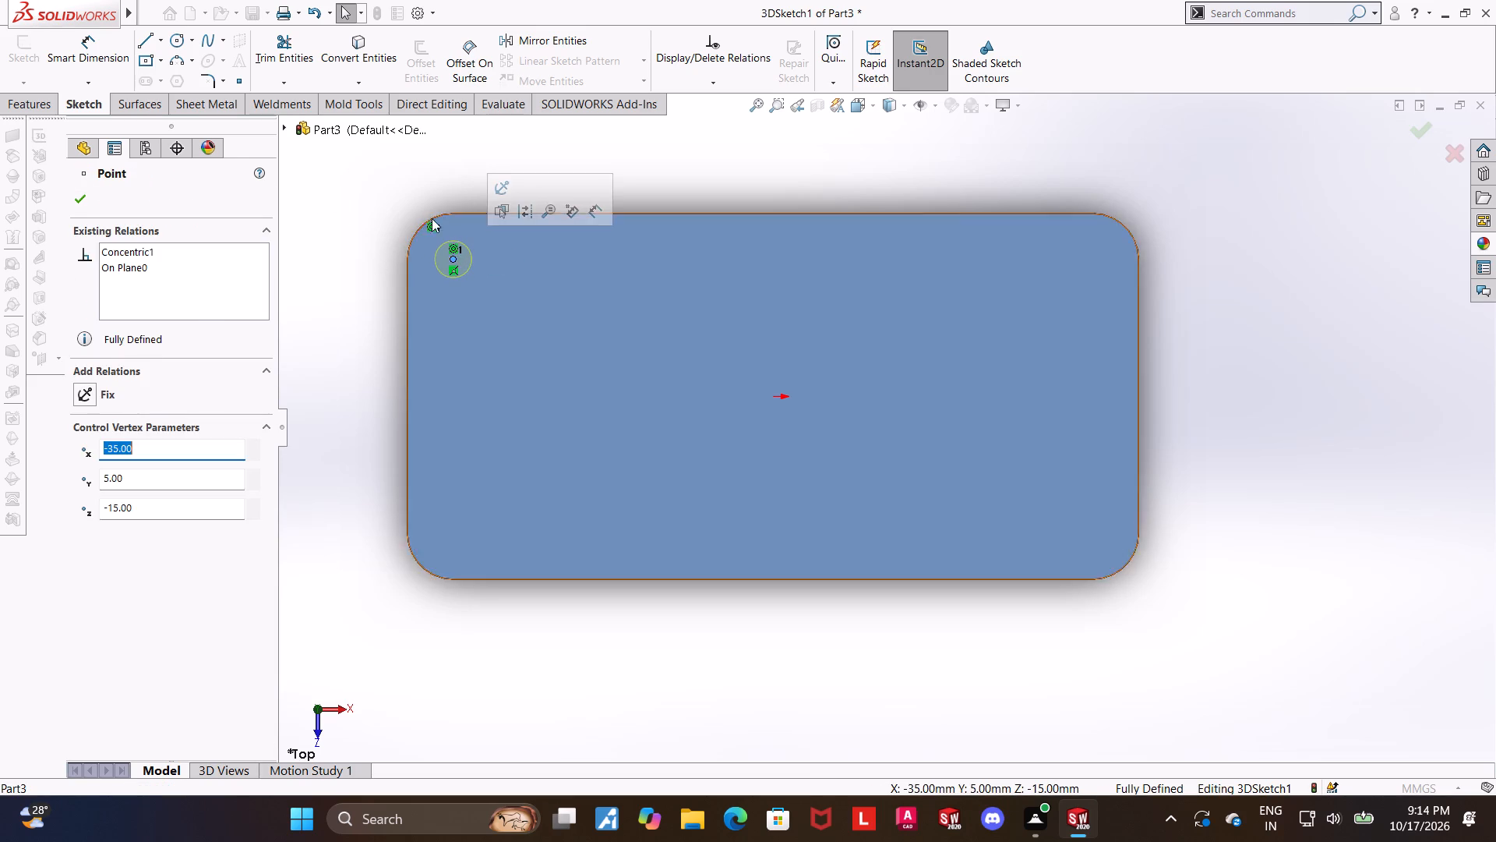
click(405, 179)
Place three more holes on the top face, one near each of the plate's remaining corners.
click(104, 237)
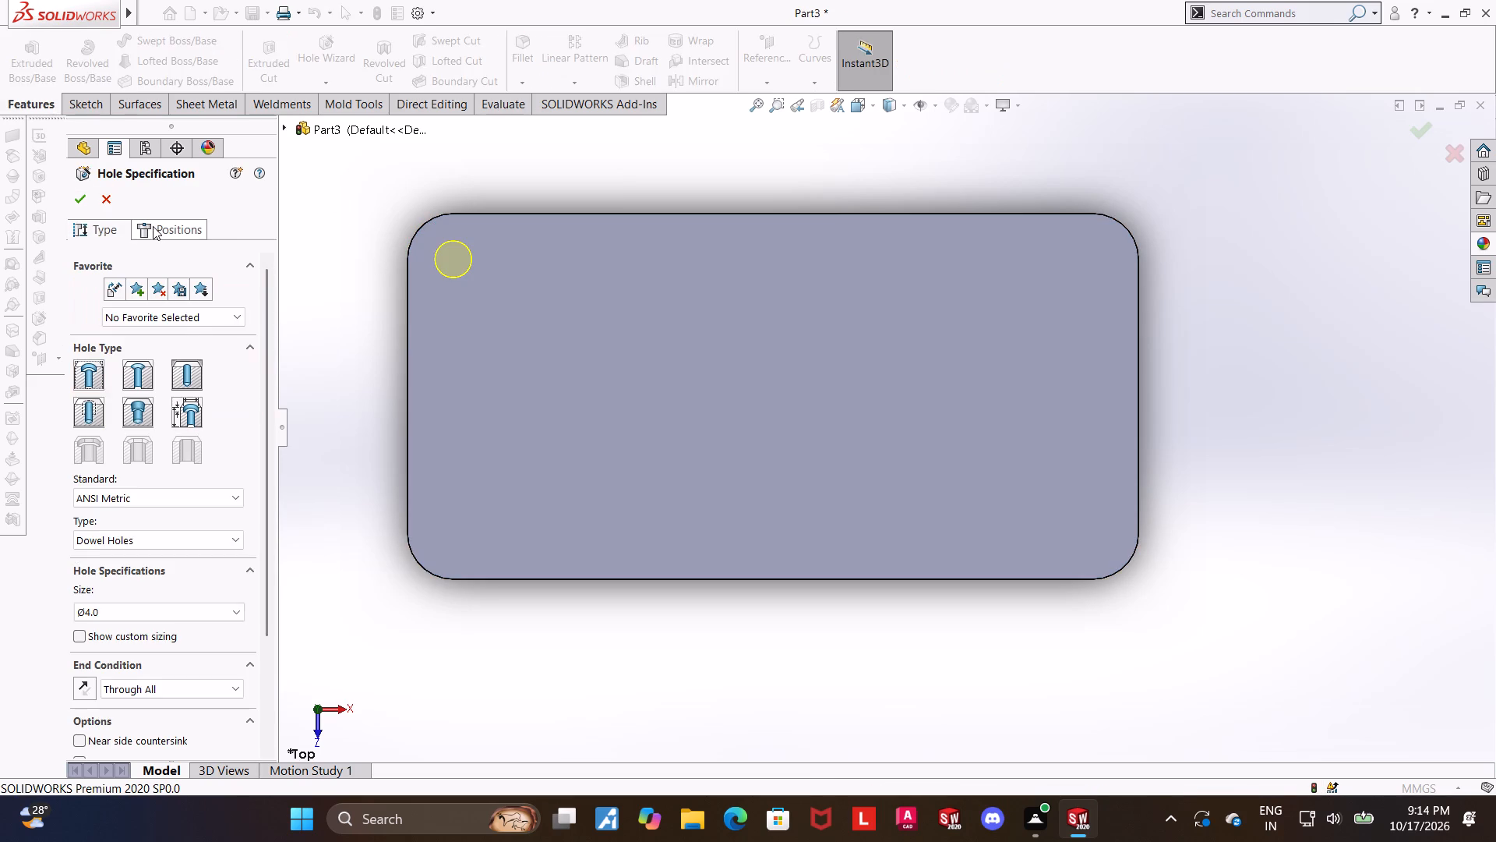
click(153, 227)
click(1102, 254)
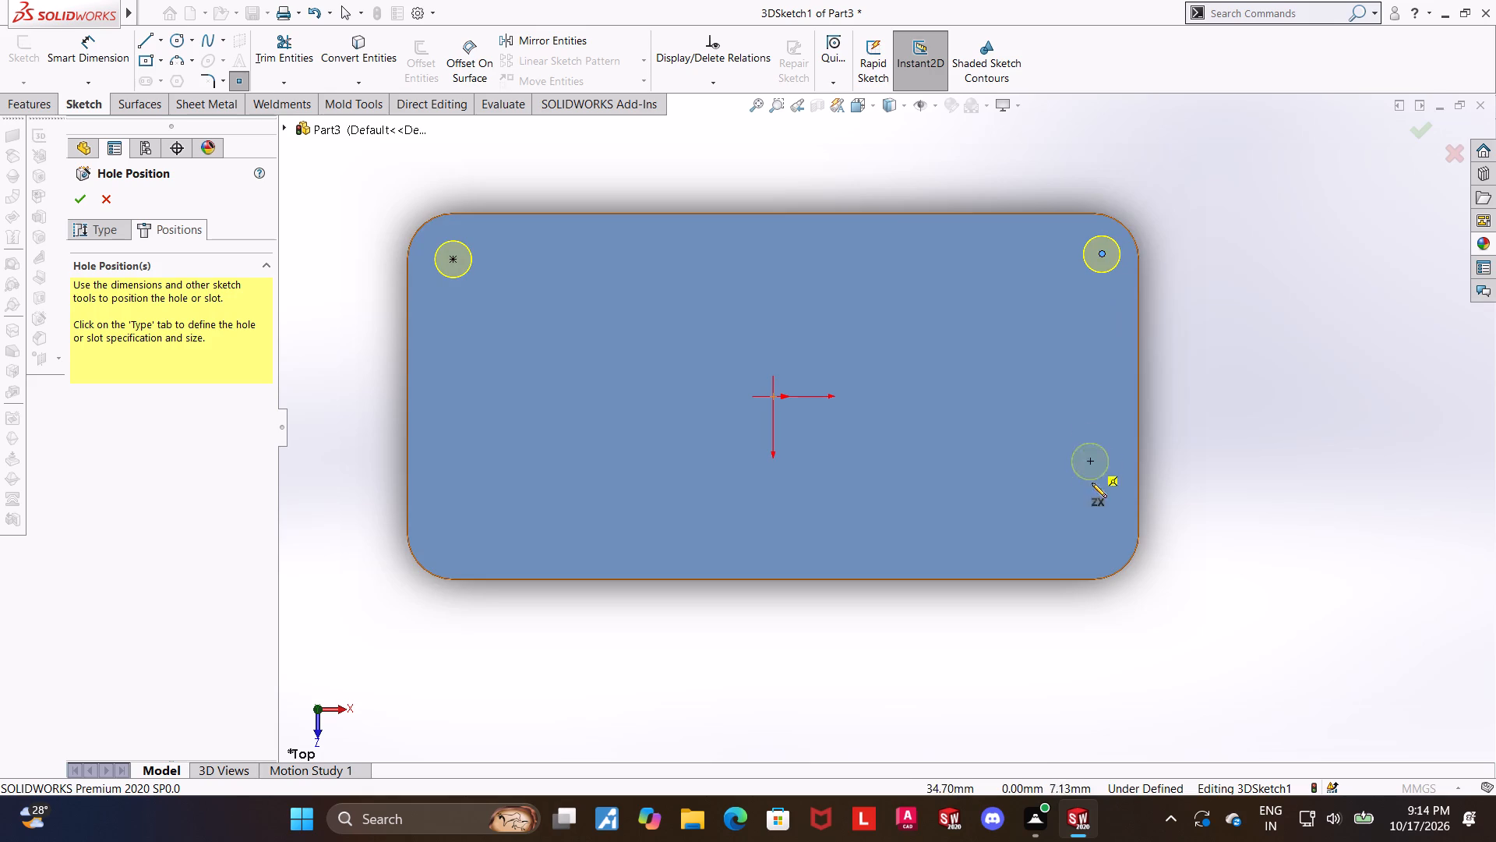
click(1098, 529)
click(444, 537)
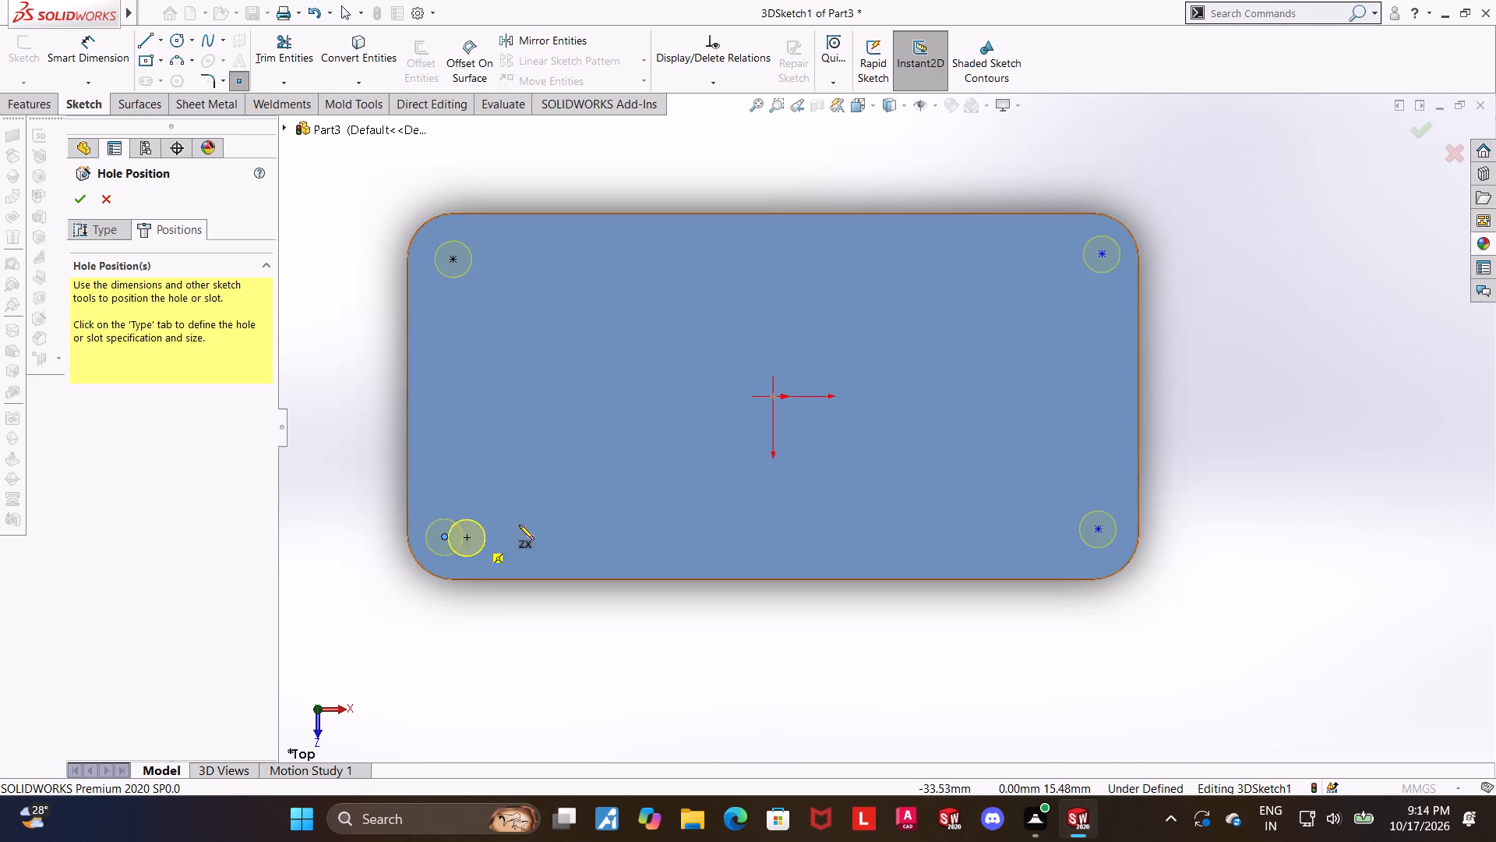
key(Escape)
key(Escape)
key(Escape)
Make the upper-right, lower-left and lower-right hole points each concentric with their nearest corner arc.
click(1100, 254)
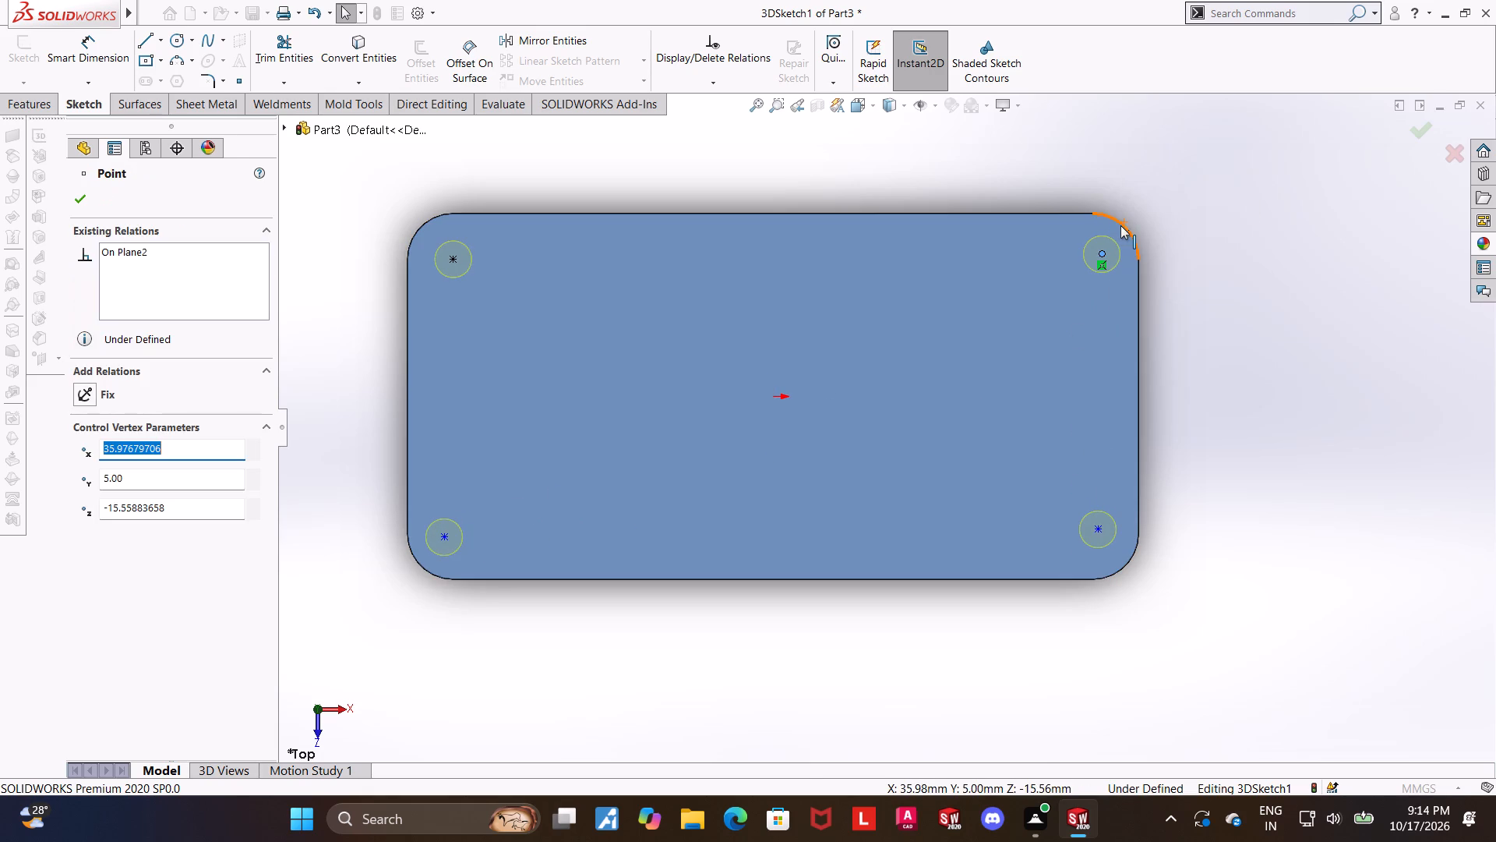
ctrl+click(1120, 225)
click(79, 468)
click(514, 577)
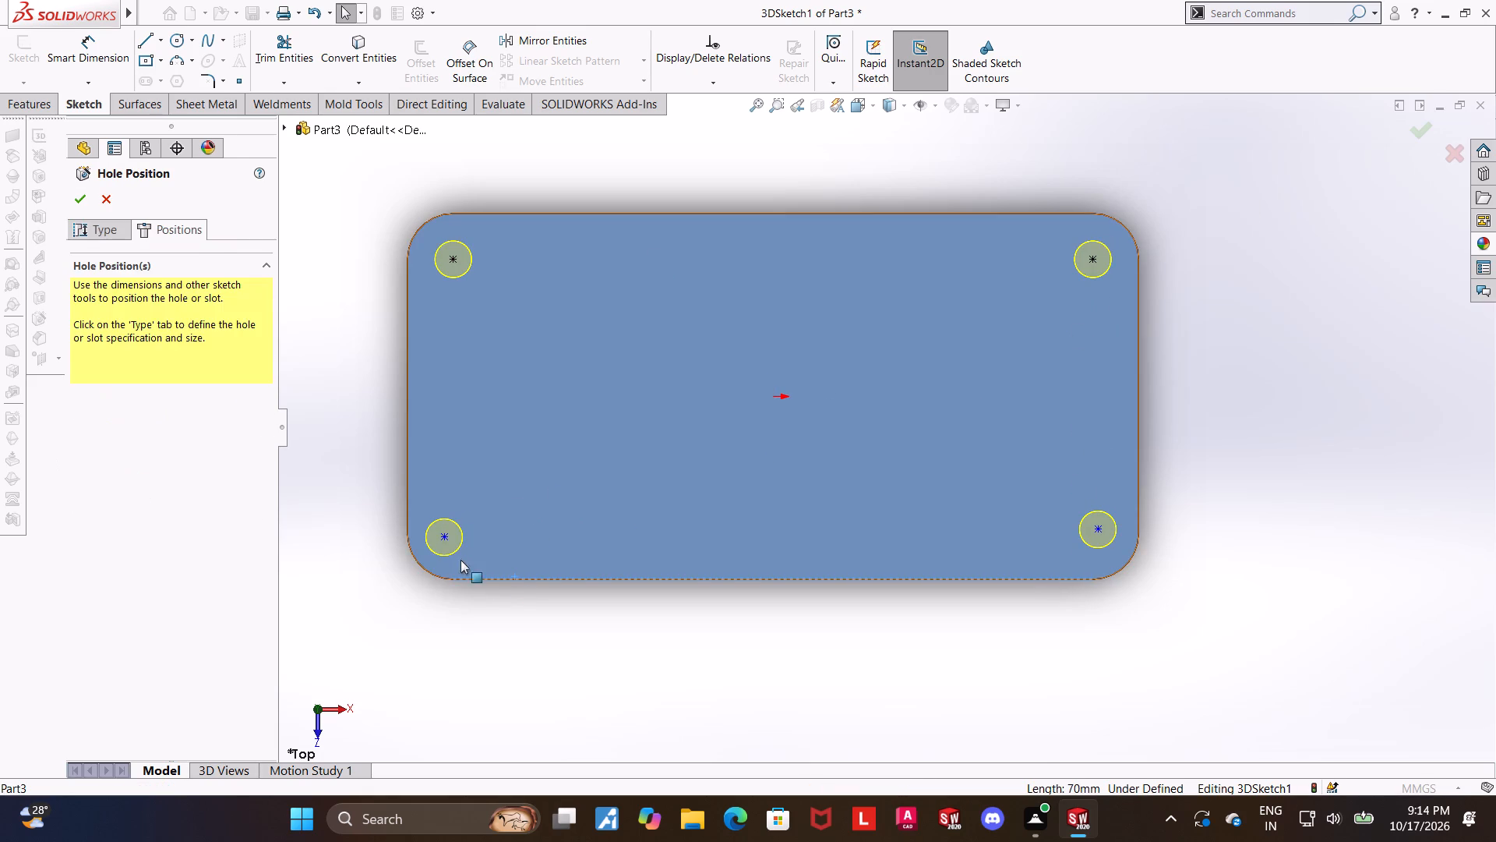
click(441, 536)
ctrl+click(429, 572)
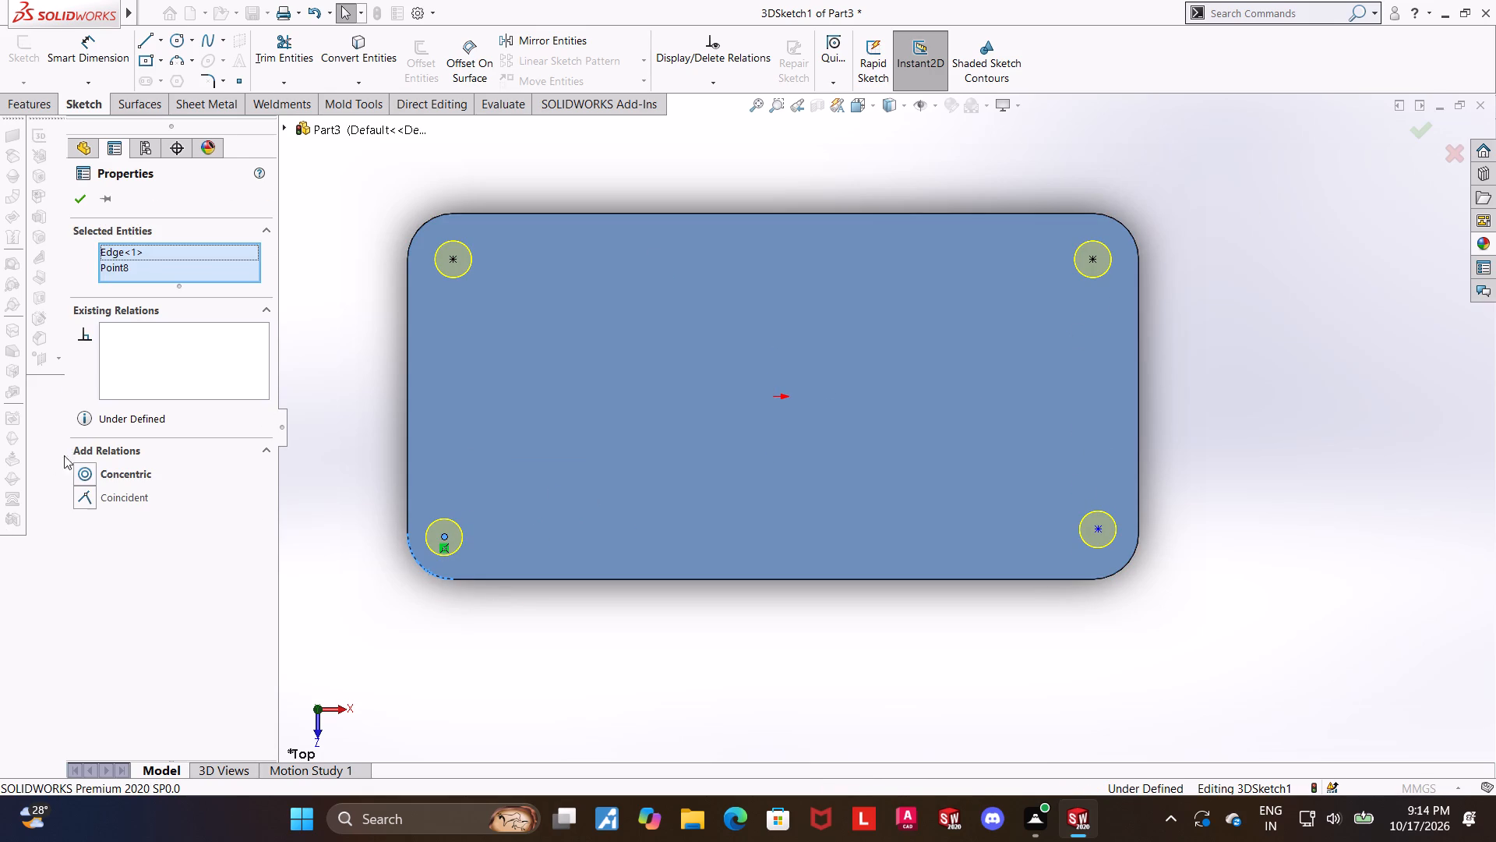
click(82, 473)
click(873, 609)
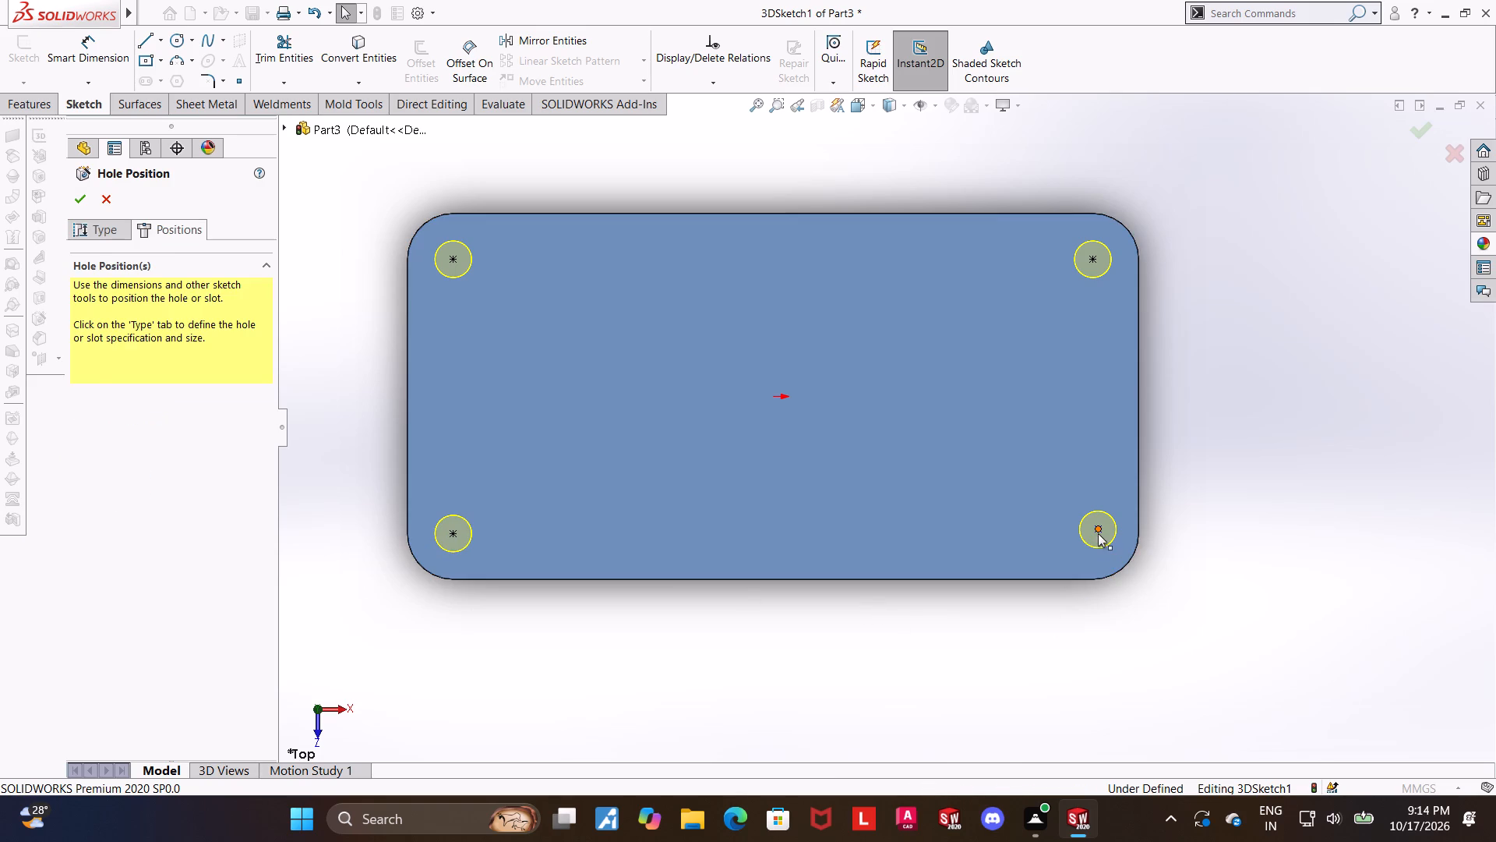
click(1098, 533)
ctrl+click(1116, 572)
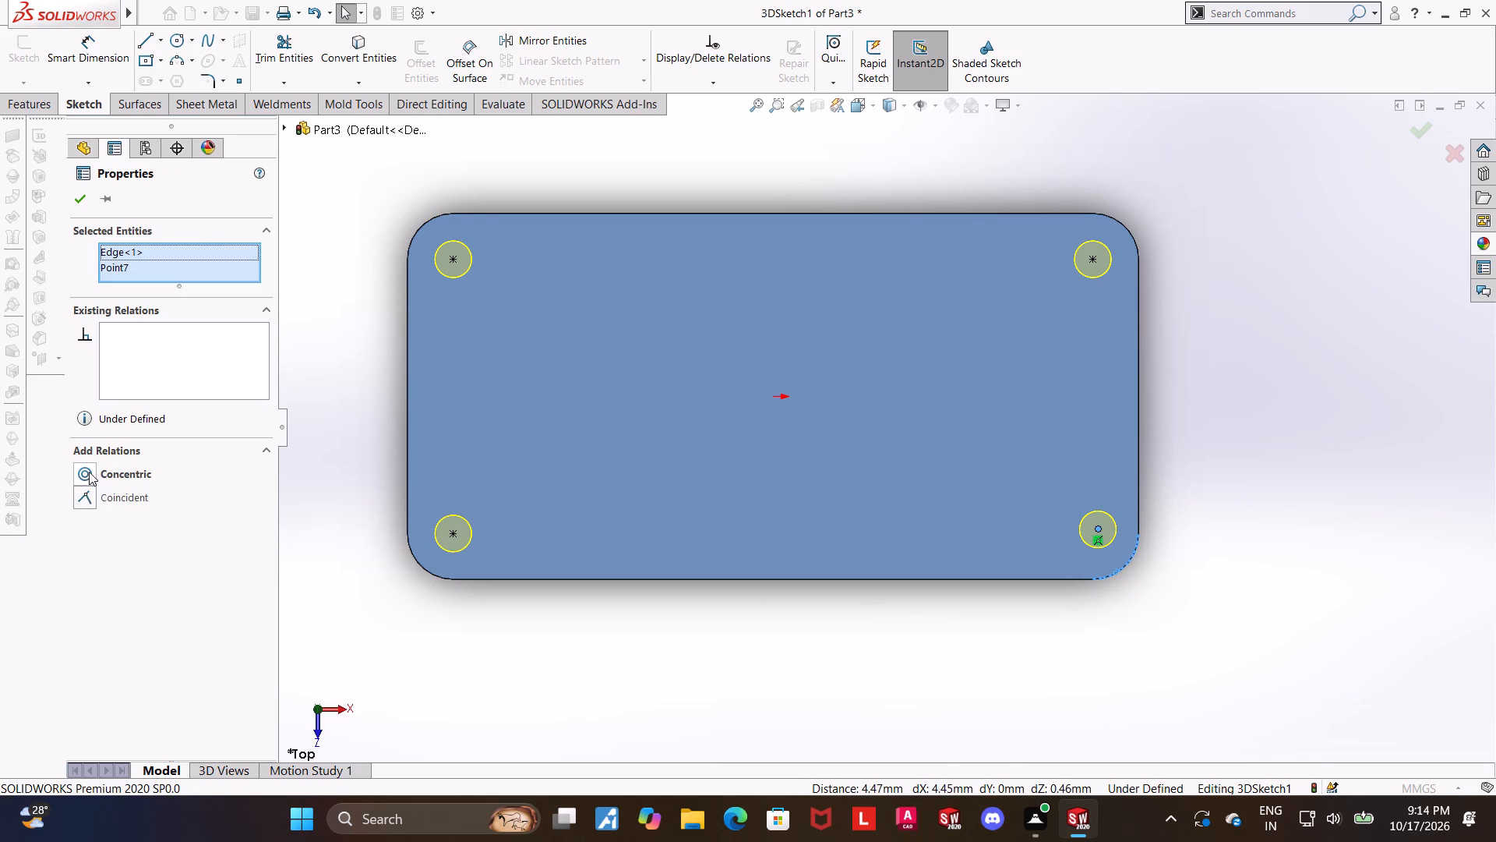
click(89, 472)
click(318, 436)
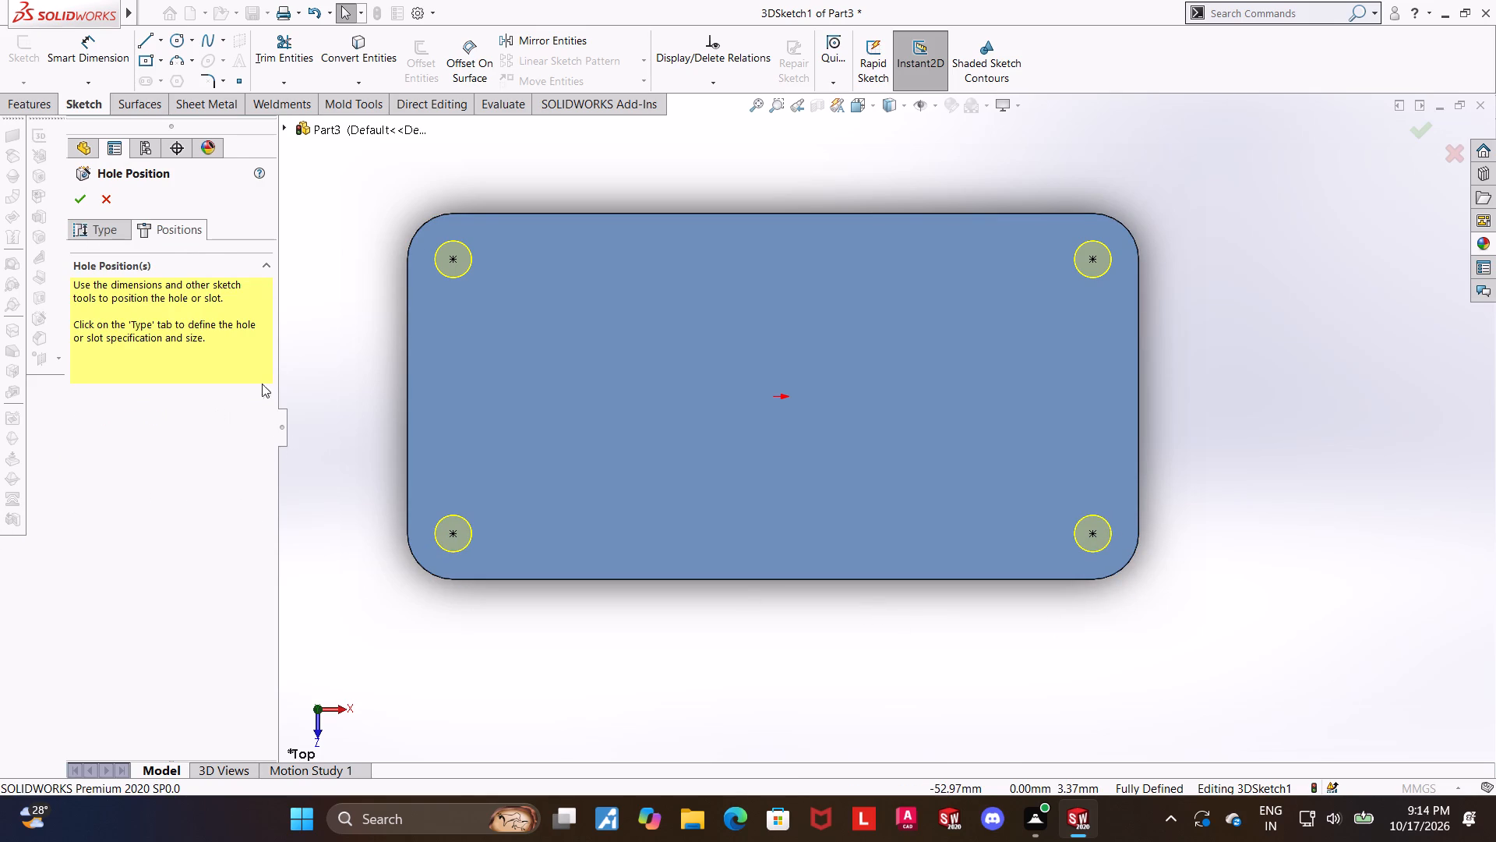
Accept the hole positions to create the four Ø4.0 holes in the plate.
click(79, 203)
click(1434, 451)
Start a new sketch on the flat face at the plate's 40 mm end and view it face-on.
middle_drag(975, 654, 972, 653)
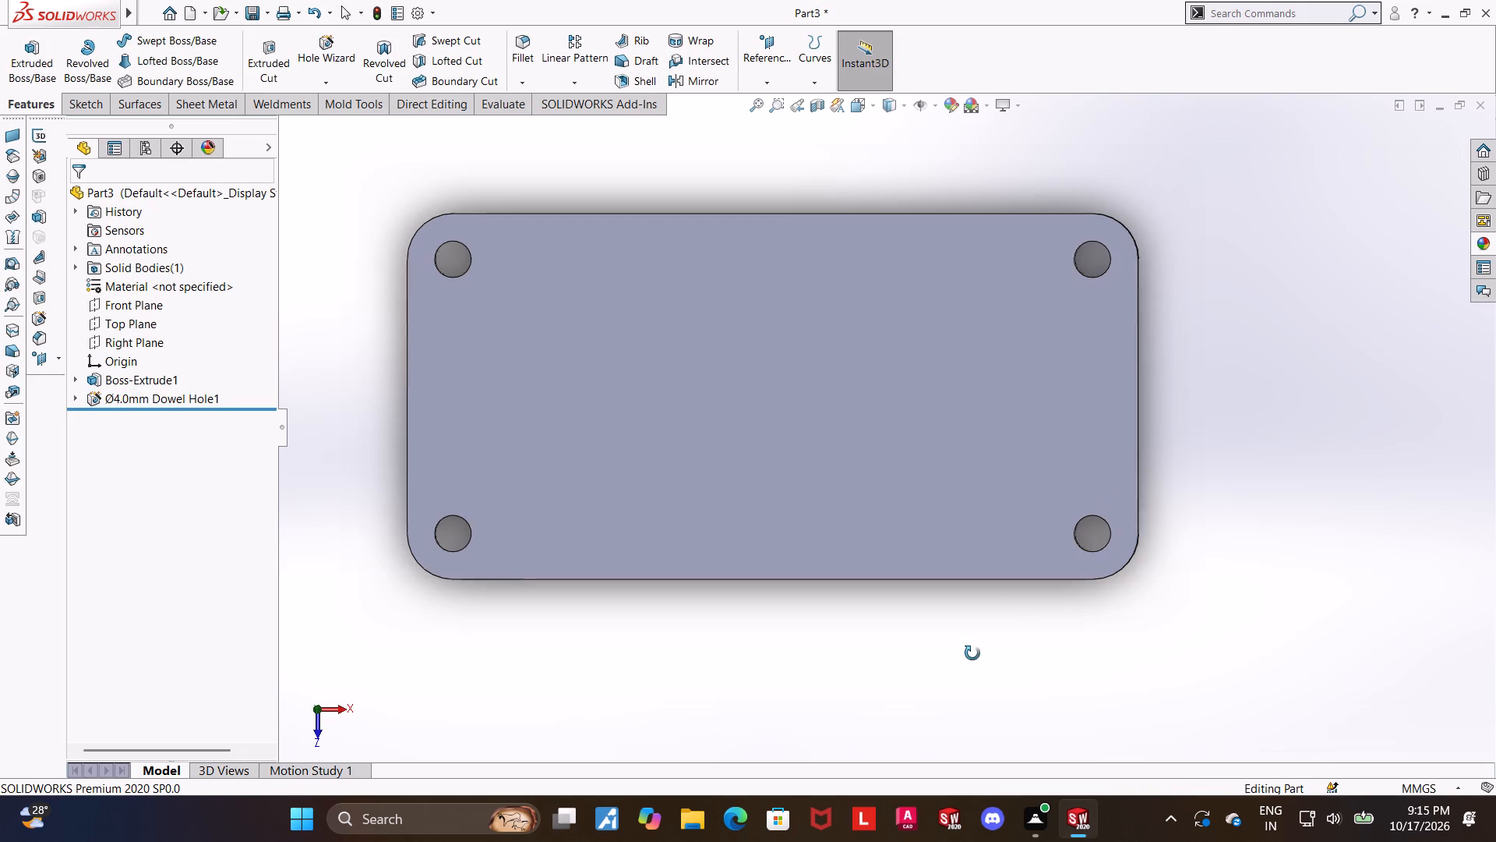
middle_drag(972, 653, 962, 523)
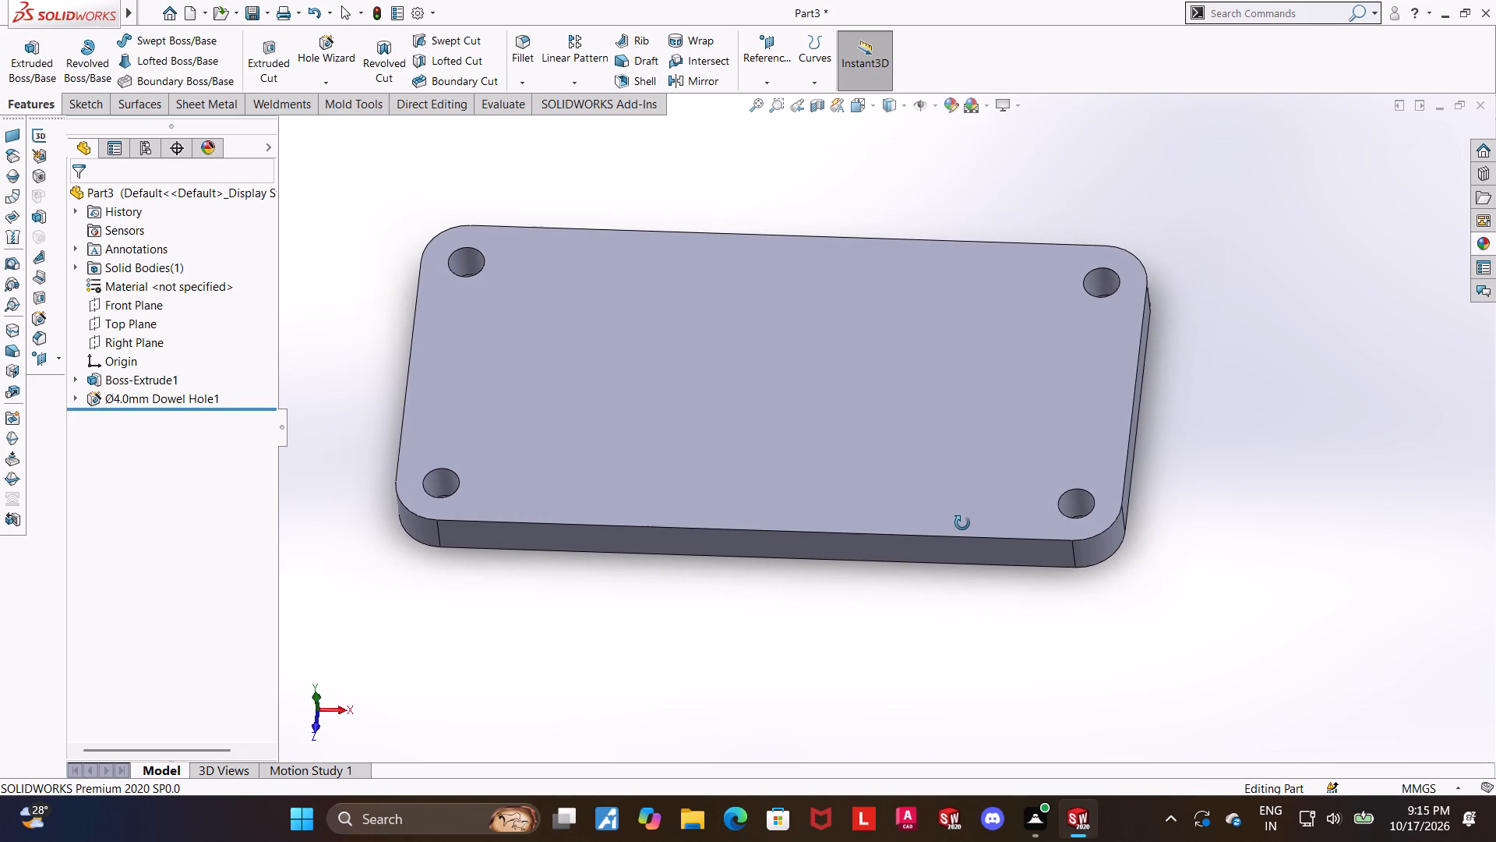
middle_drag(962, 523, 960, 493)
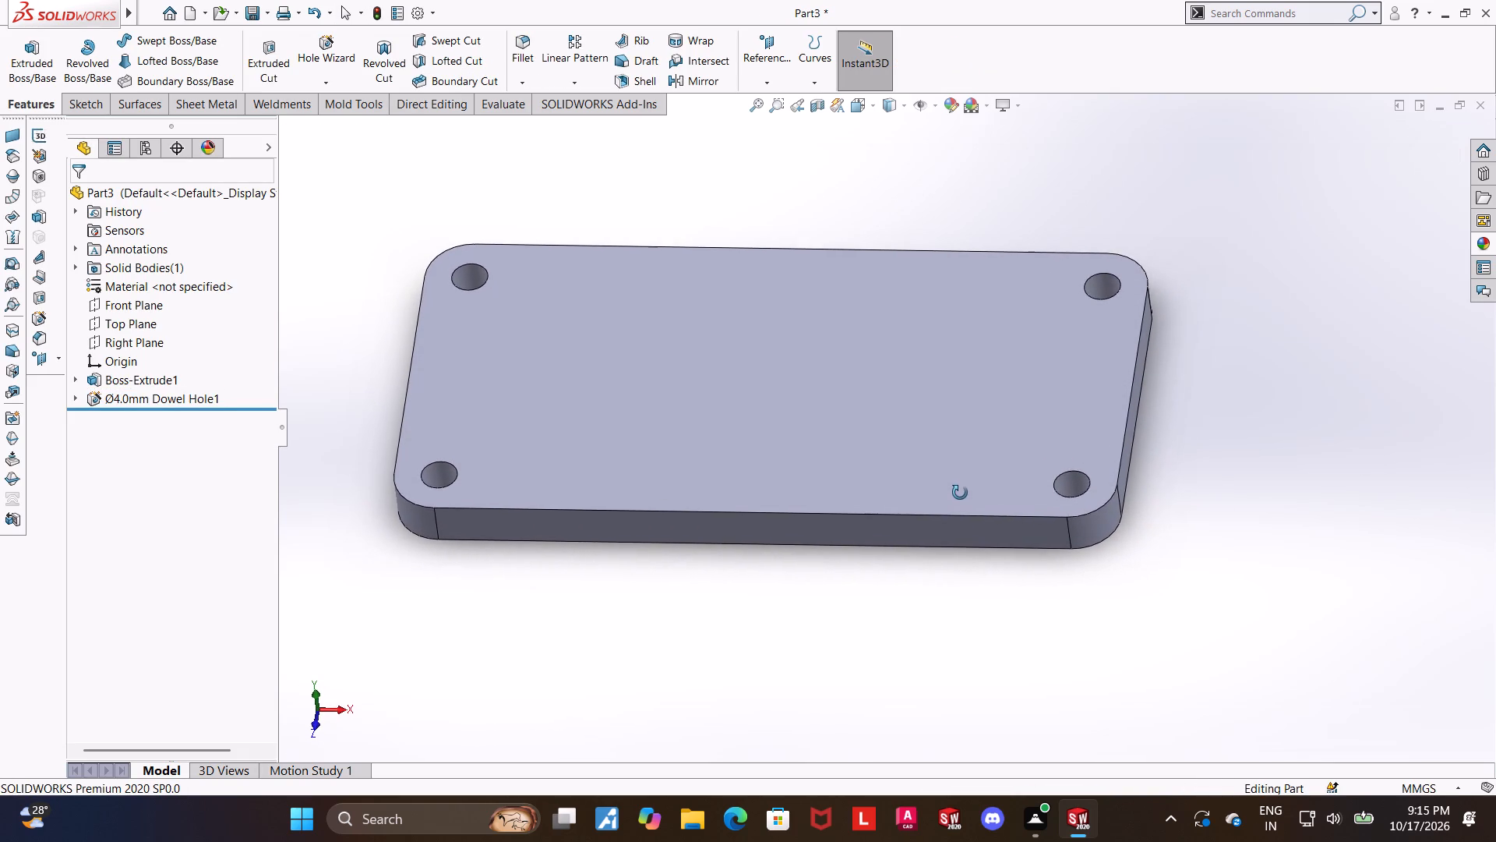
middle_drag(960, 493, 874, 480)
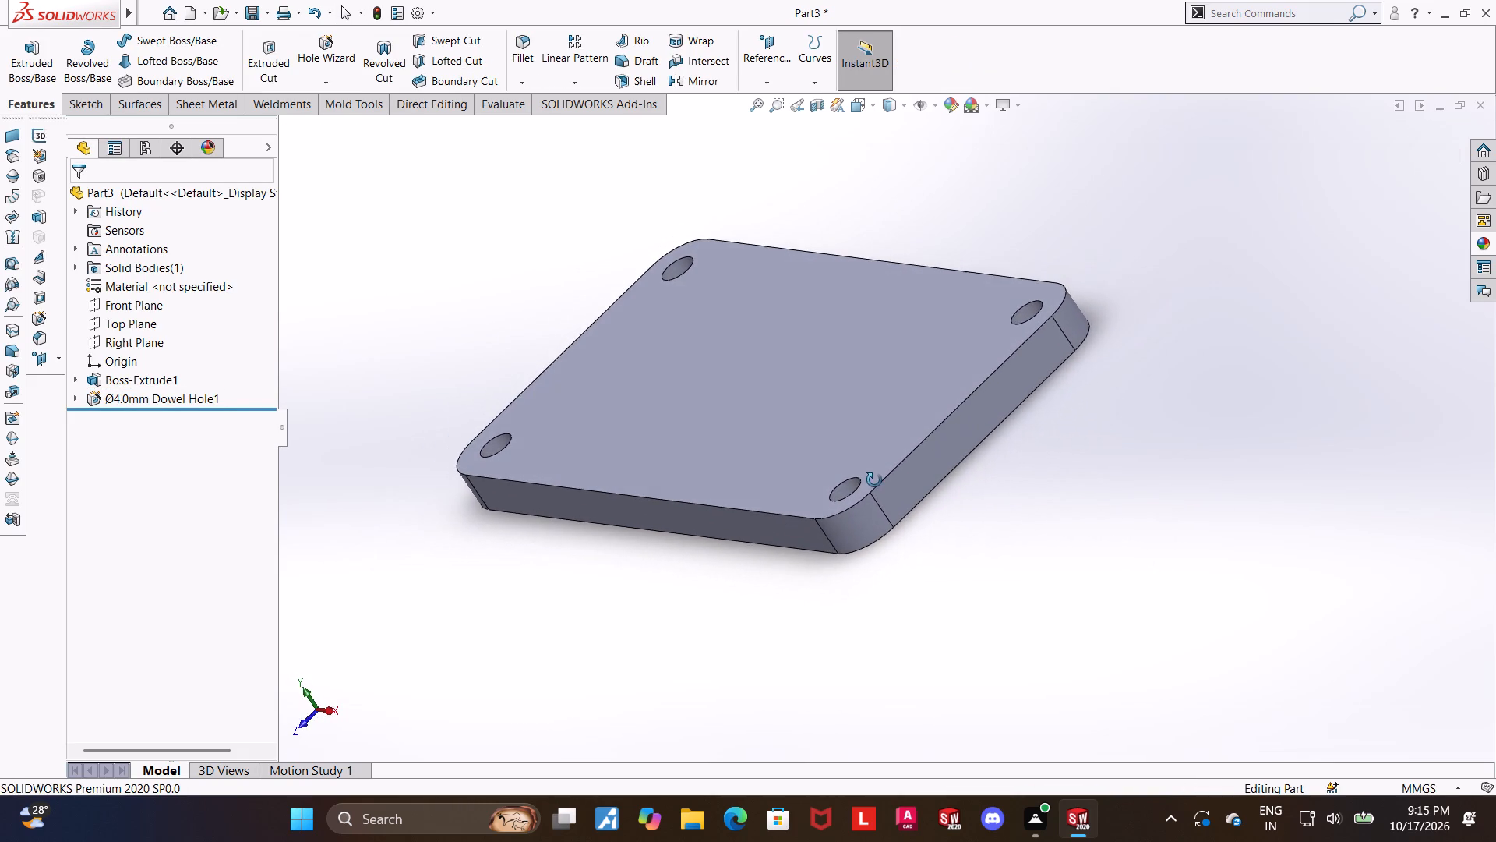
middle_drag(874, 480, 847, 494)
click(859, 458)
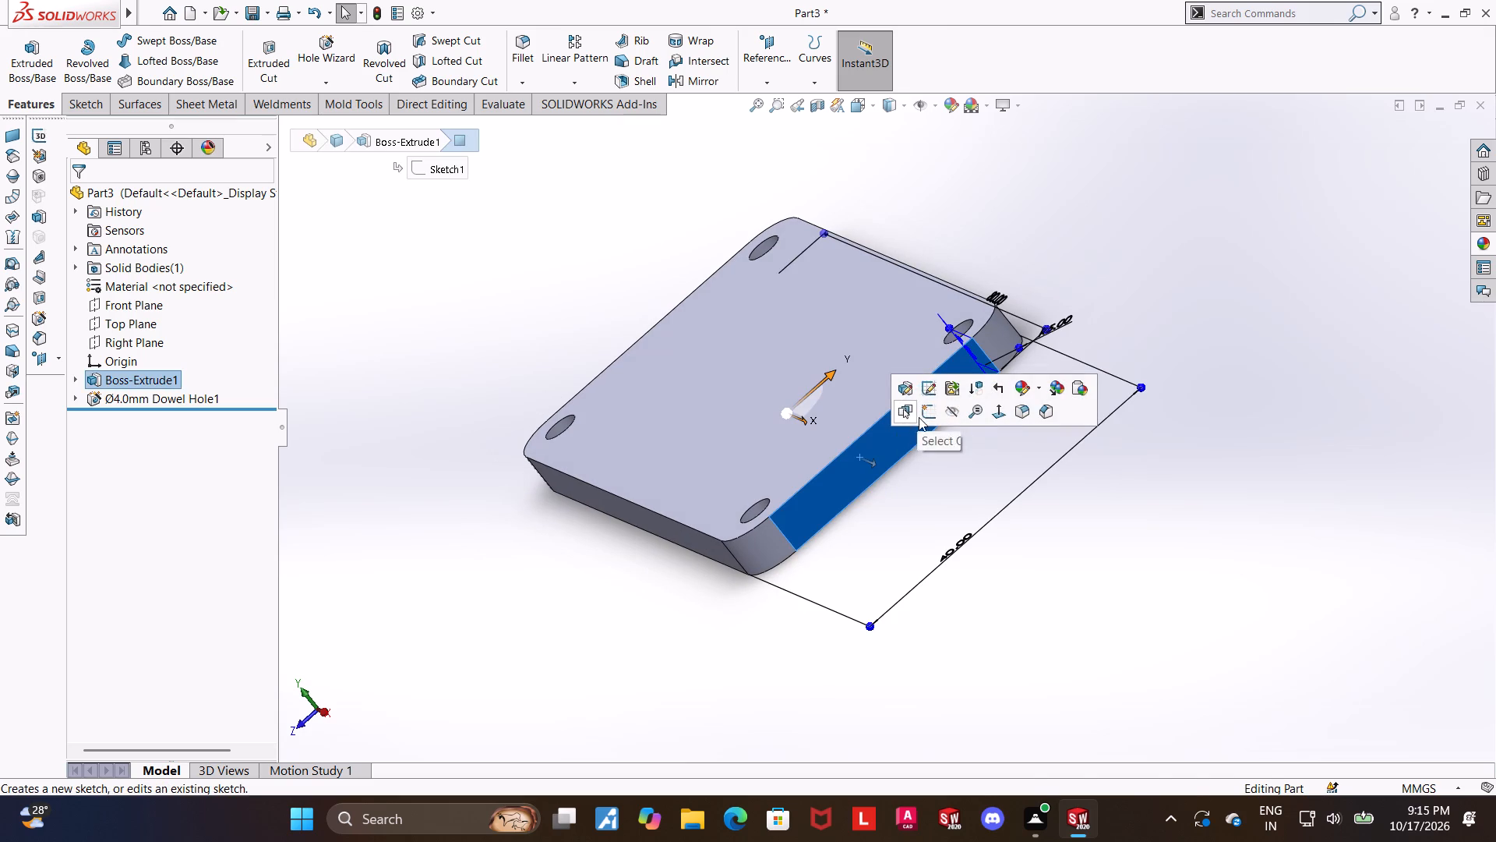
click(921, 417)
click(134, 423)
click(178, 396)
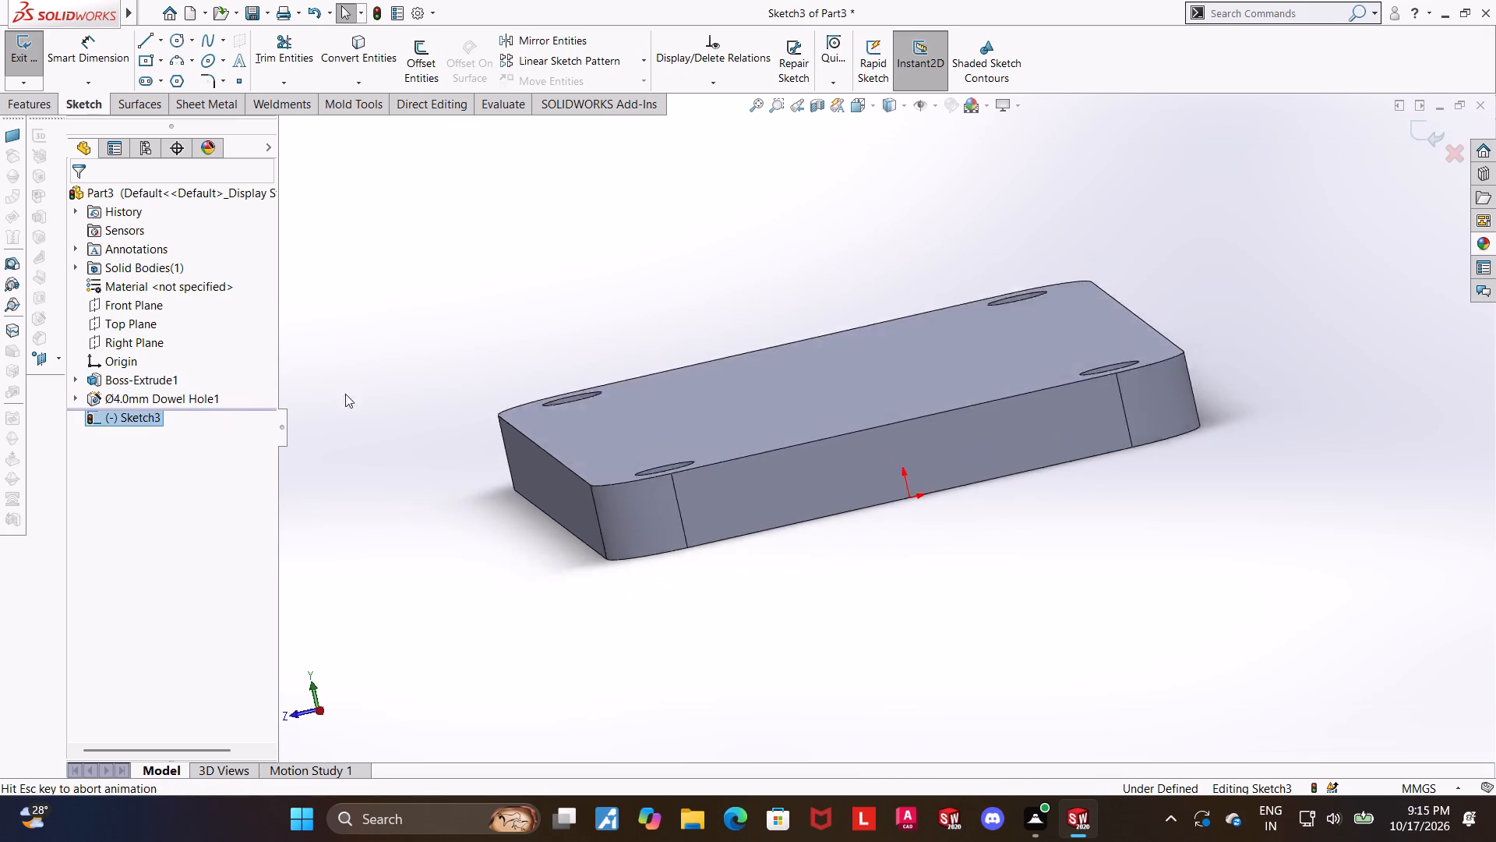
Sketch a circle of about 4 mm radius above the plate, centred about 13.2 mm vertically above the origin.
scroll(718, 393, up, 4)
scroll(972, 288, down, 3)
click(178, 43)
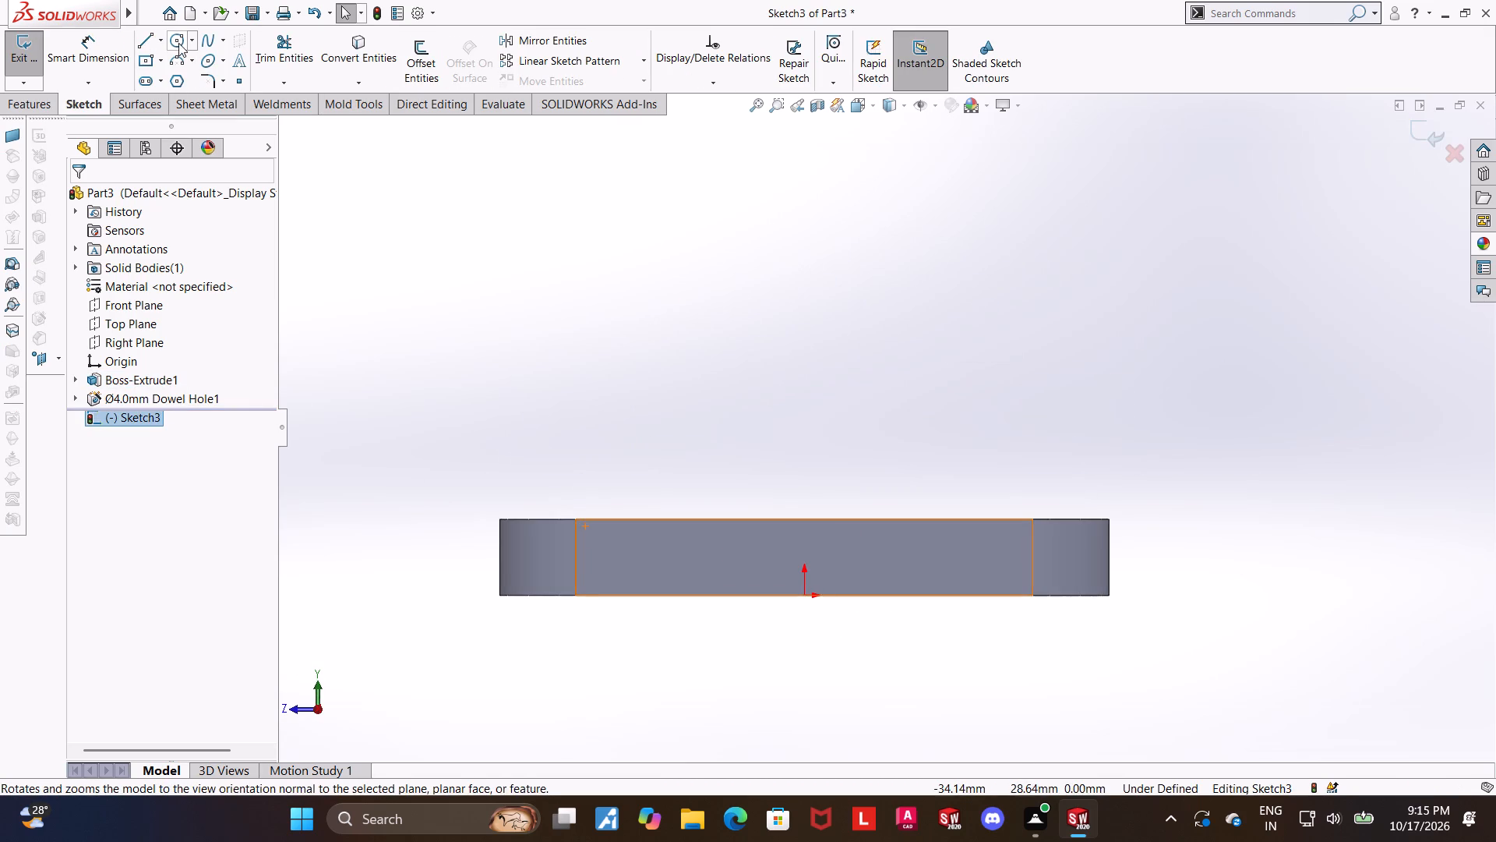
click(805, 394)
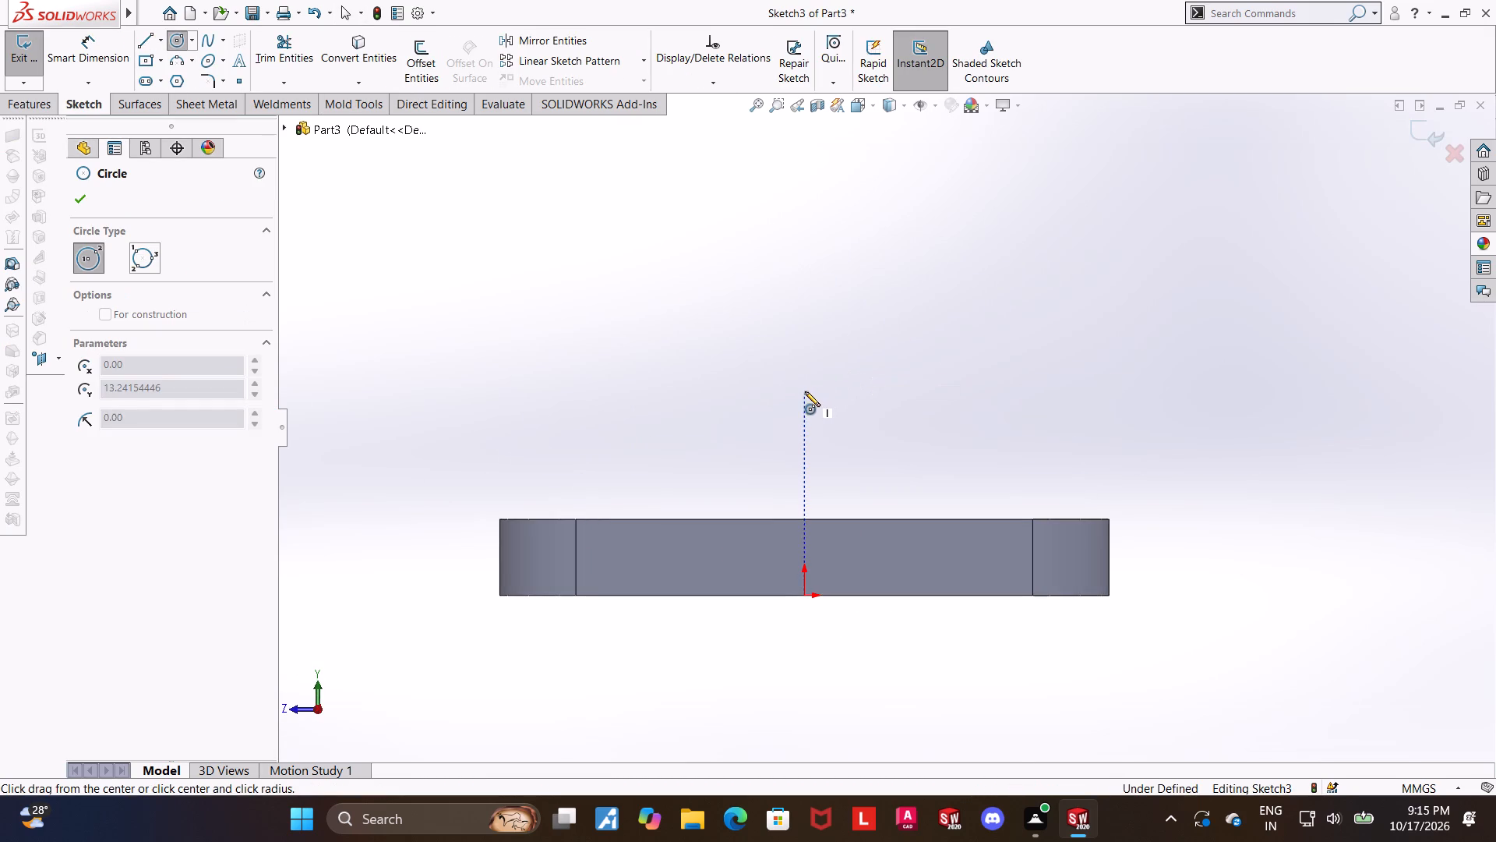
click(861, 366)
key(Escape)
key(Escape)
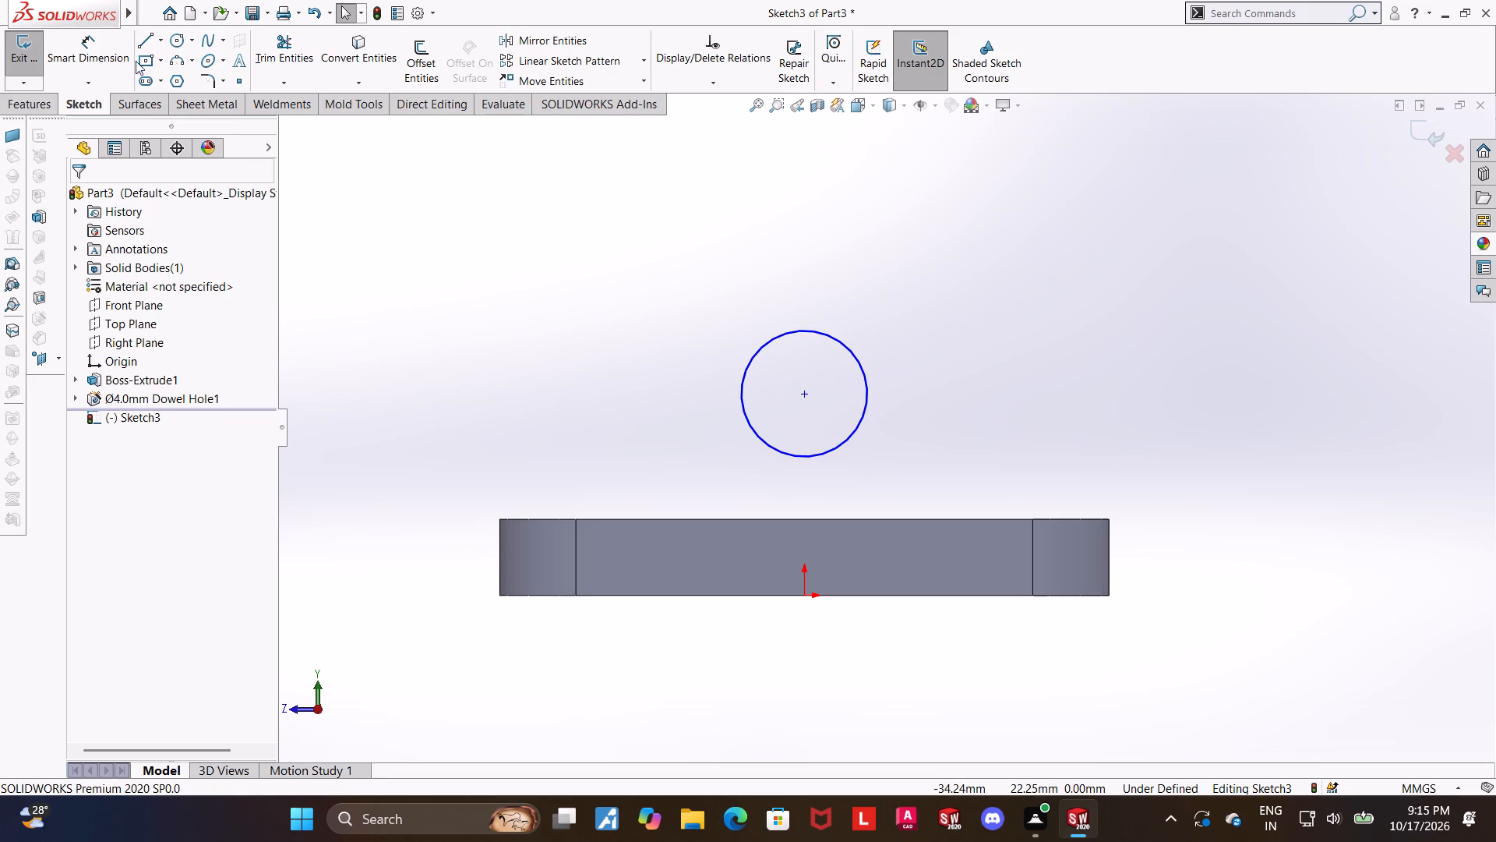
Draw two vertical lines of about 8.2 mm from the circle's sides to the plate's top edge, joined by a line along that edge.
click(143, 35)
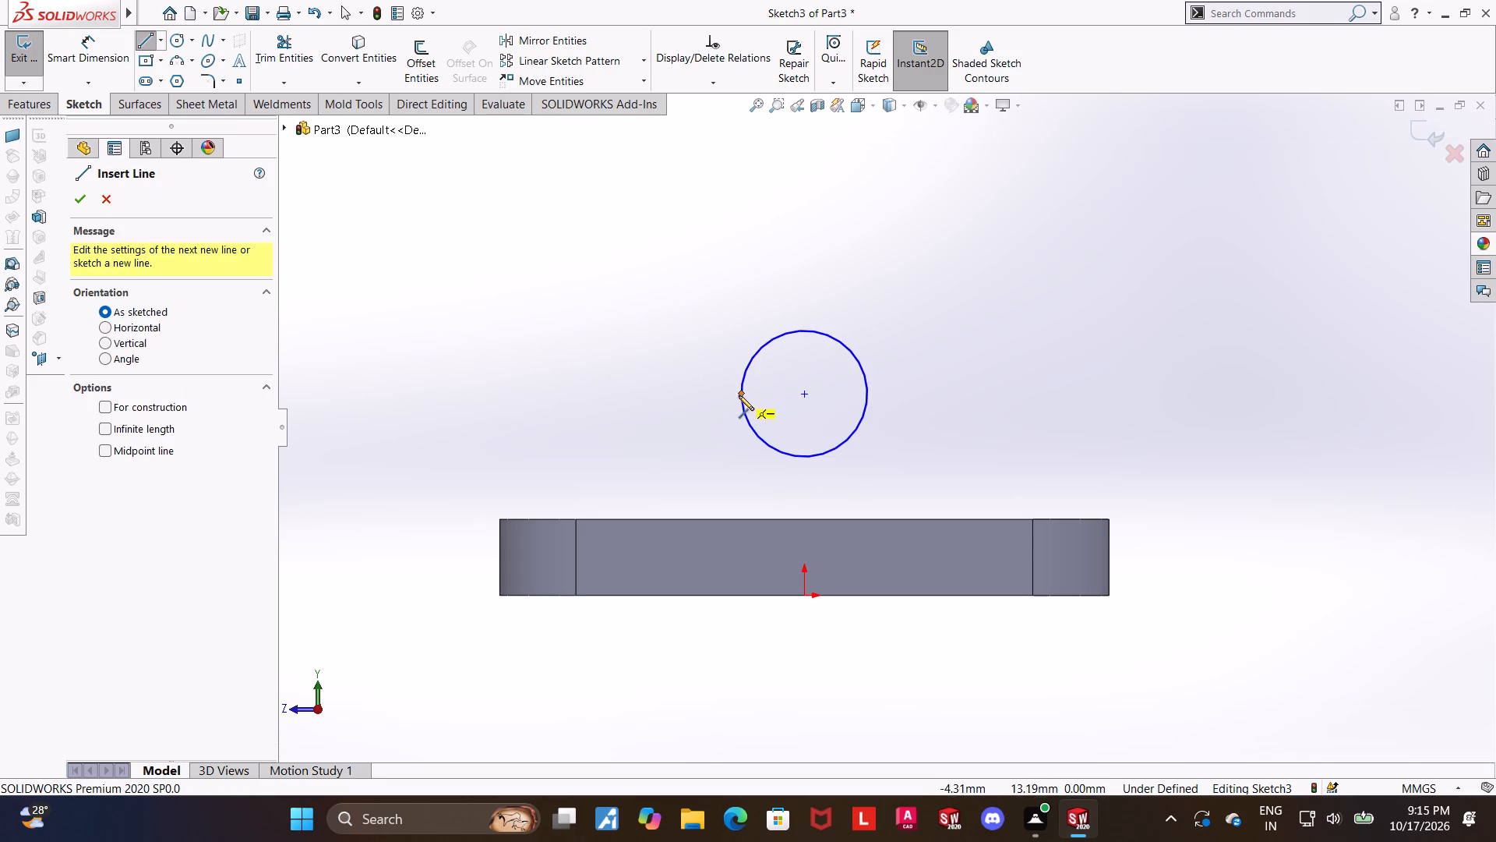
click(740, 397)
click(739, 519)
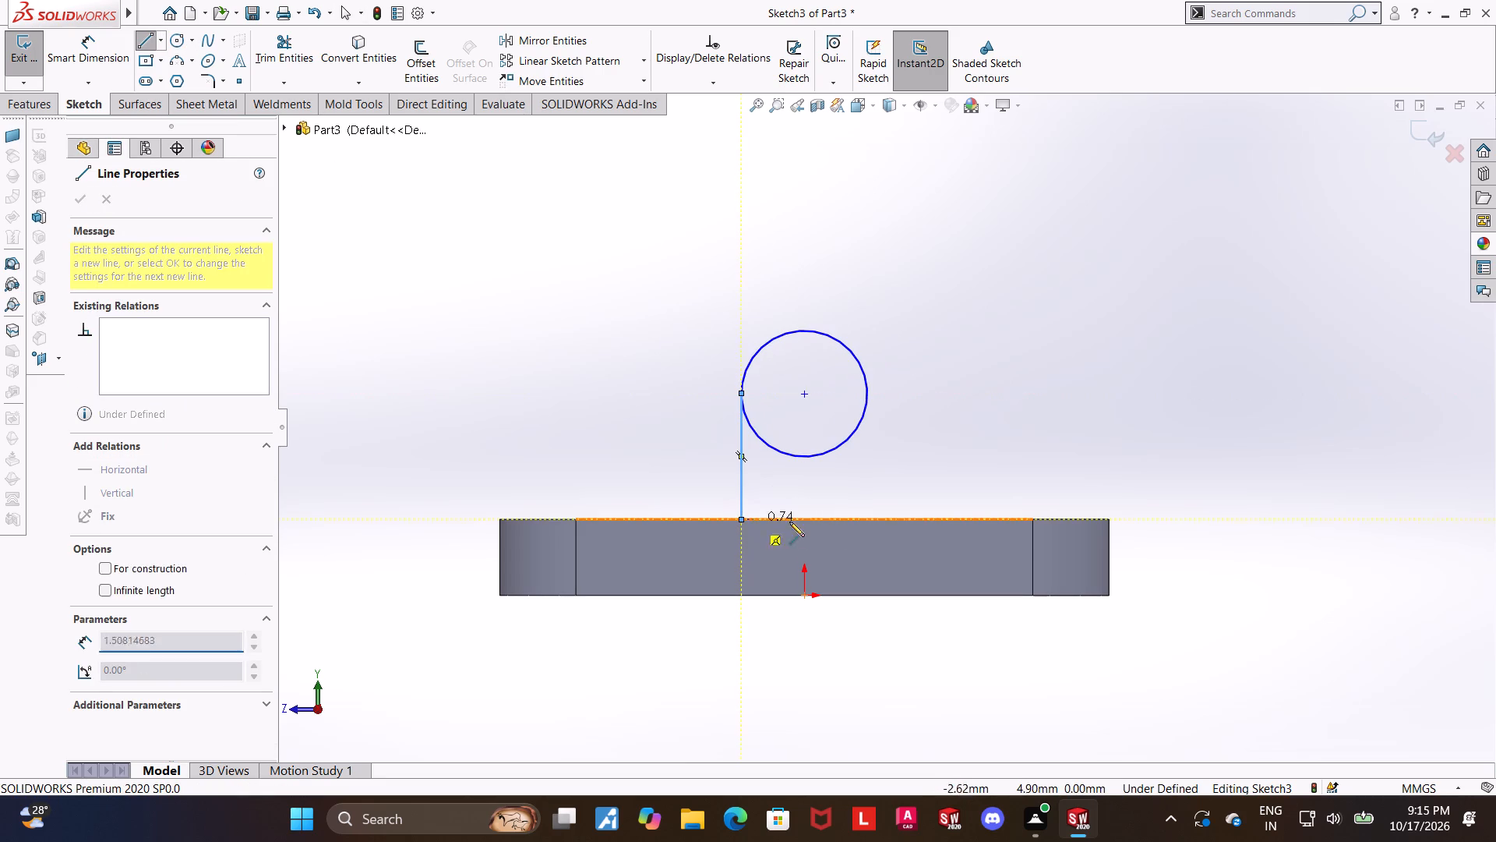
click(863, 517)
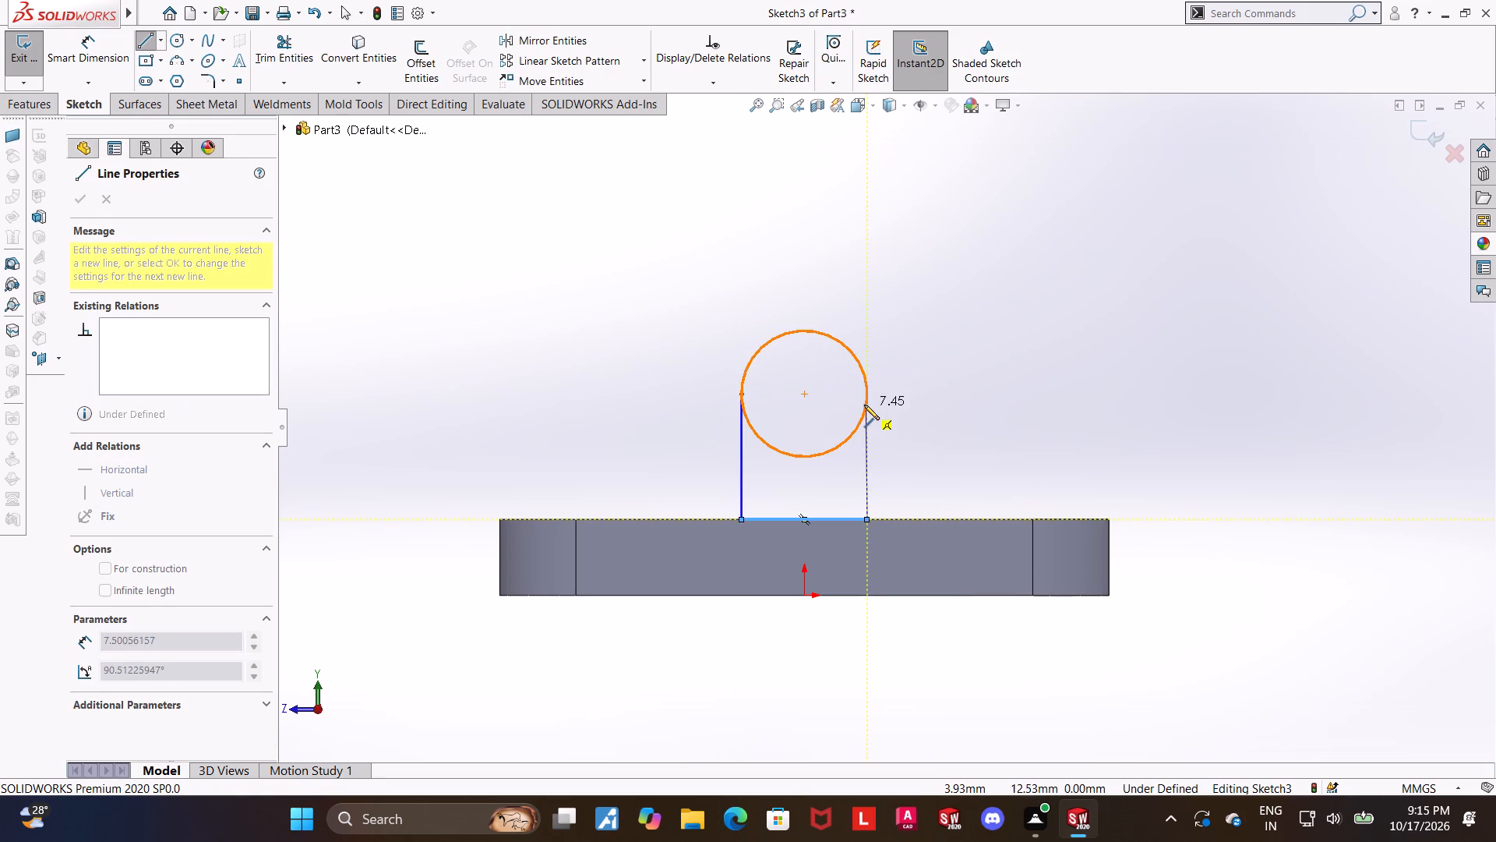
click(866, 393)
key(Escape)
key(Escape)
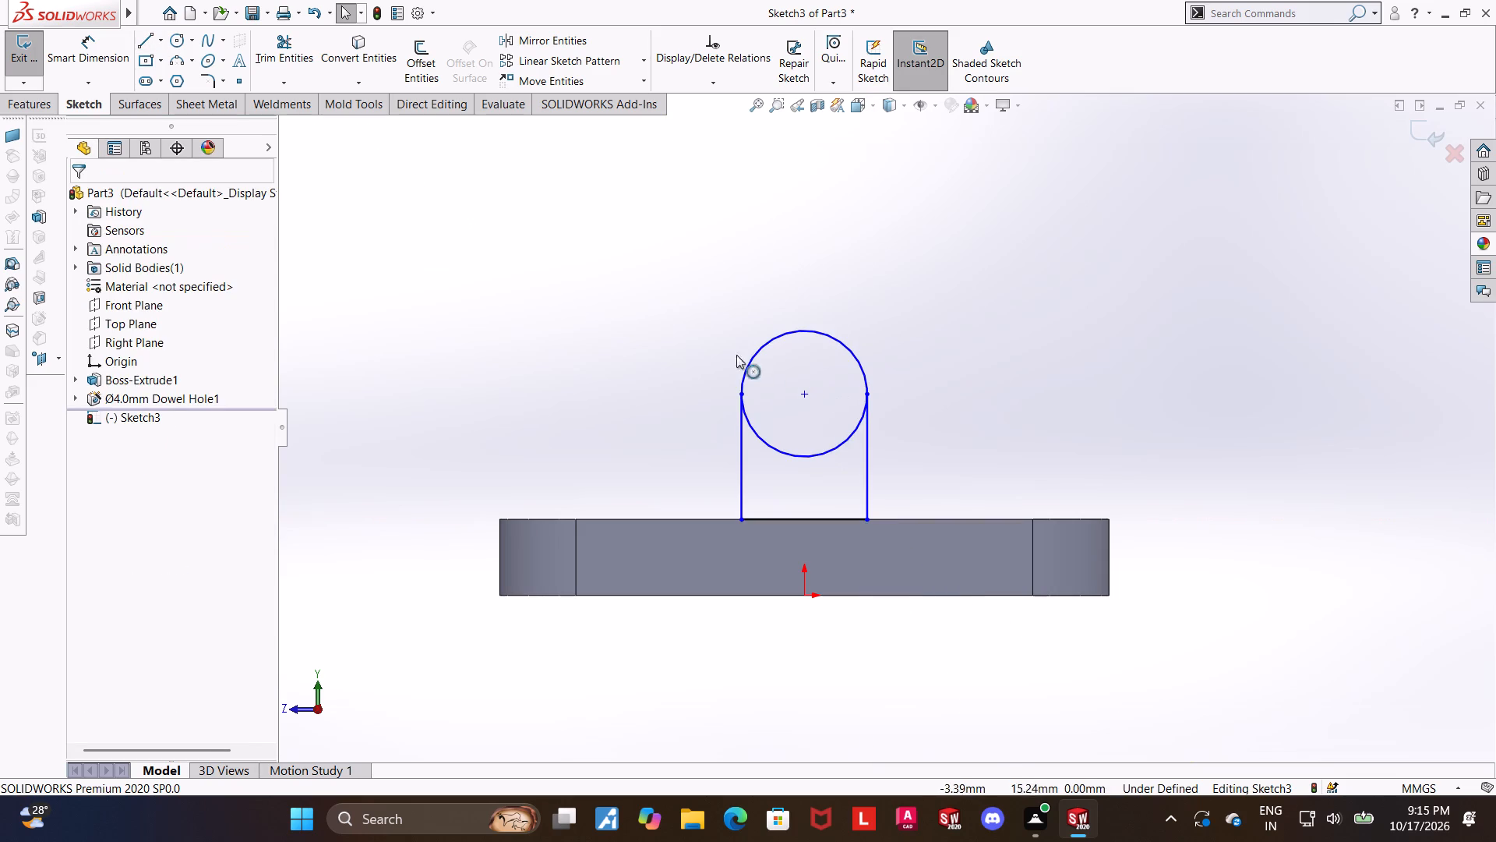
key(Escape)
Trim away the circle's lower half between the two vertical lines, leaving a round-topped profile.
click(284, 51)
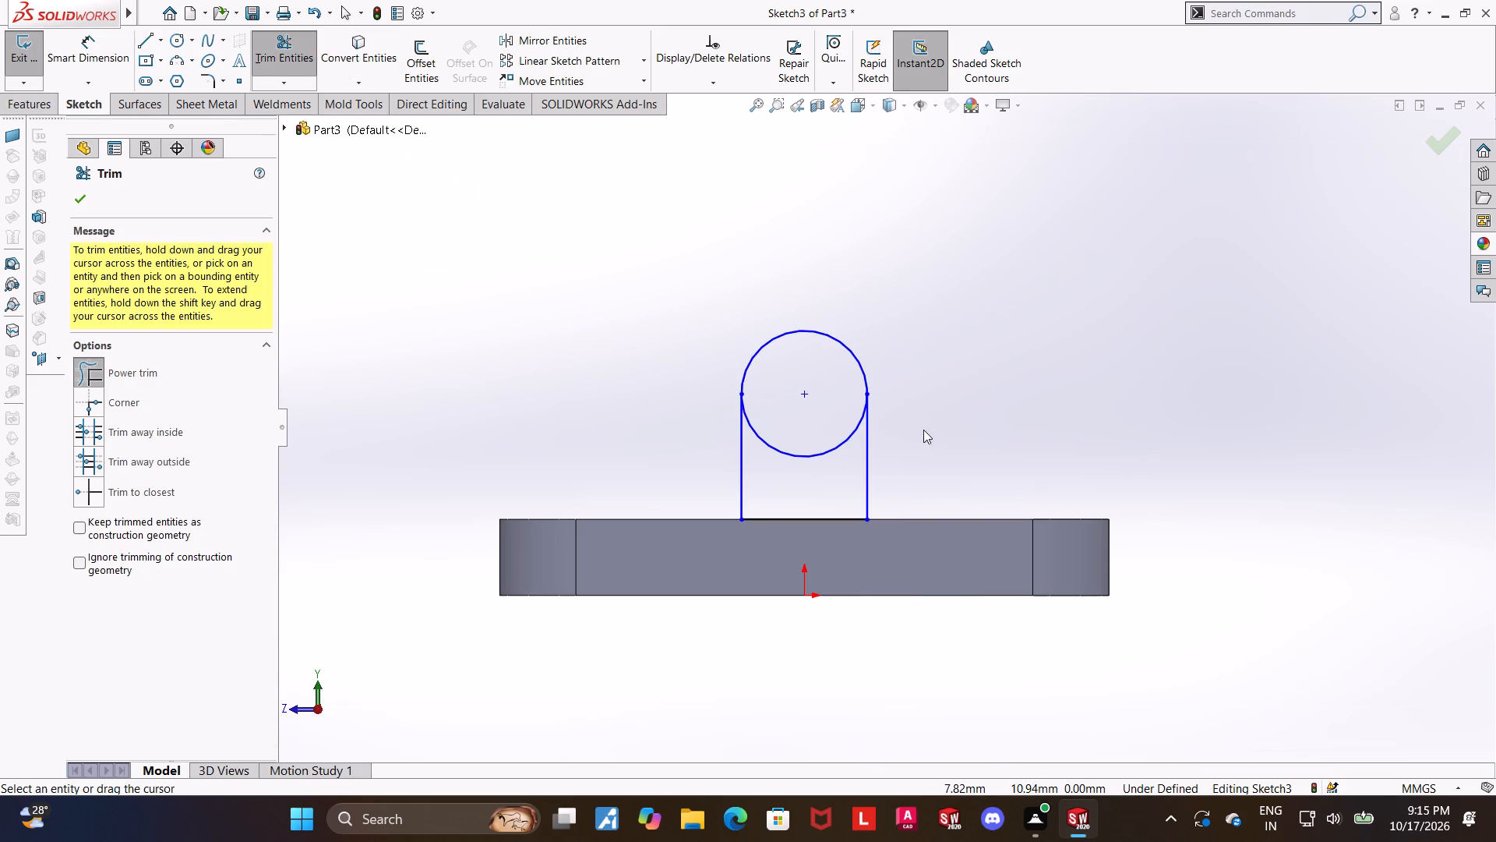
drag(805, 420, 807, 461)
key(Escape)
key(Escape)
key(Escape)
click(934, 404)
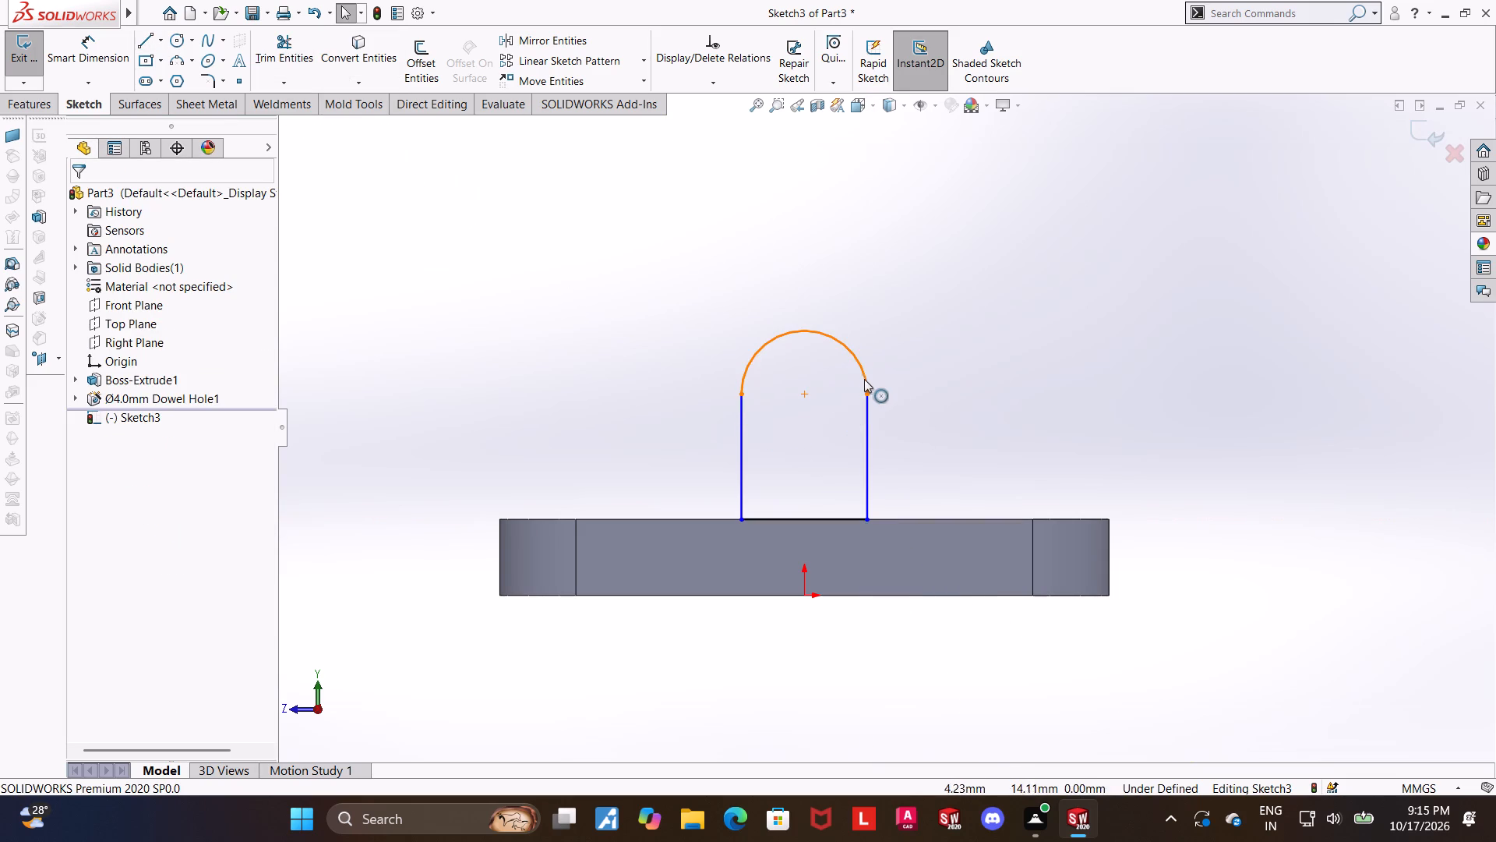
Examine the sketch relations between the arc and each of the two vertical lines.
ctrl+click(863, 378)
ctrl+click(869, 424)
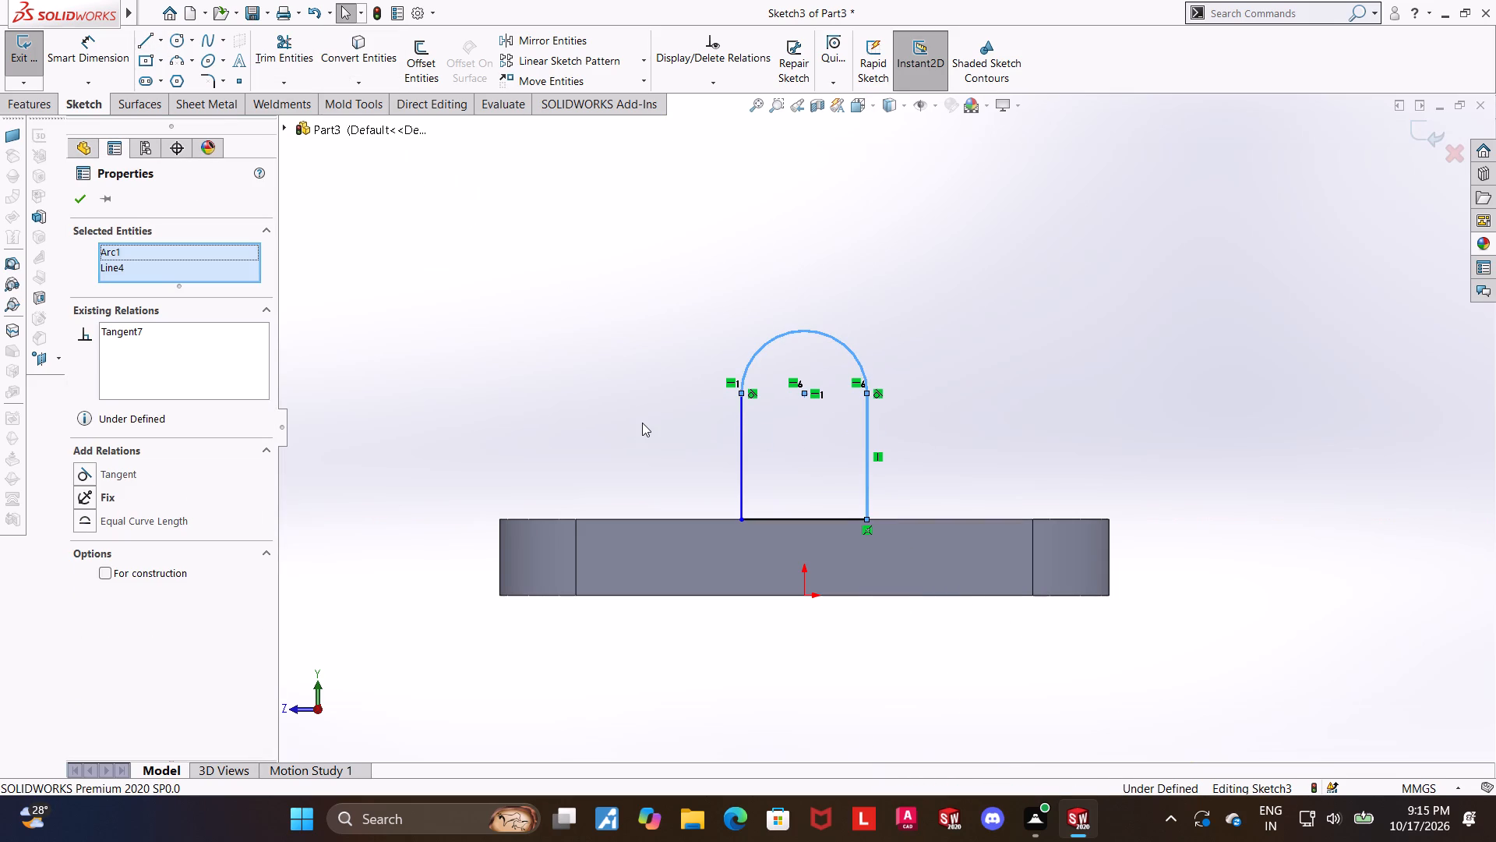
click(542, 375)
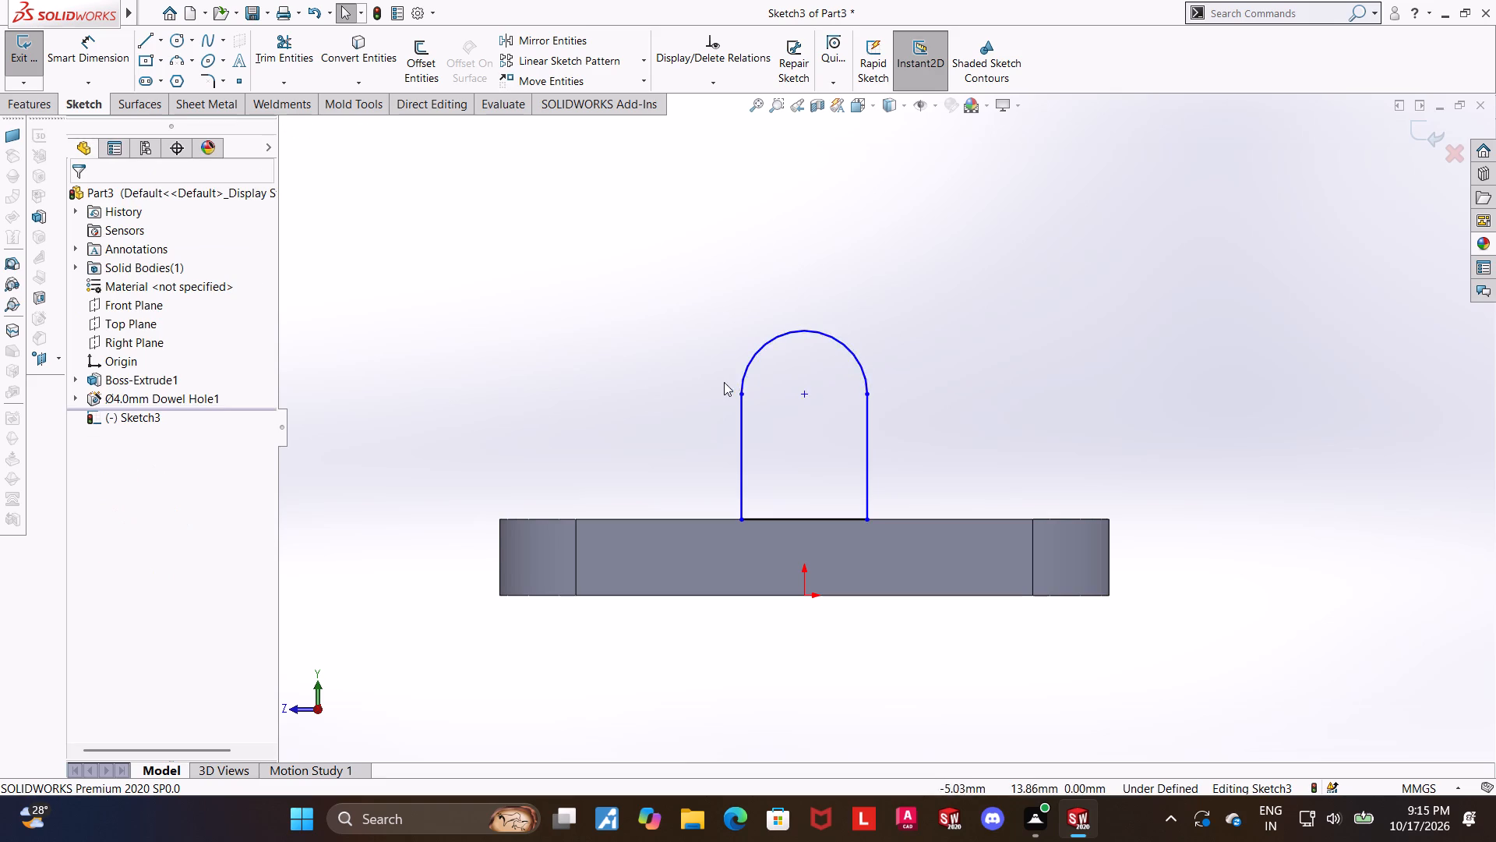
click(750, 373)
ctrl+click(743, 409)
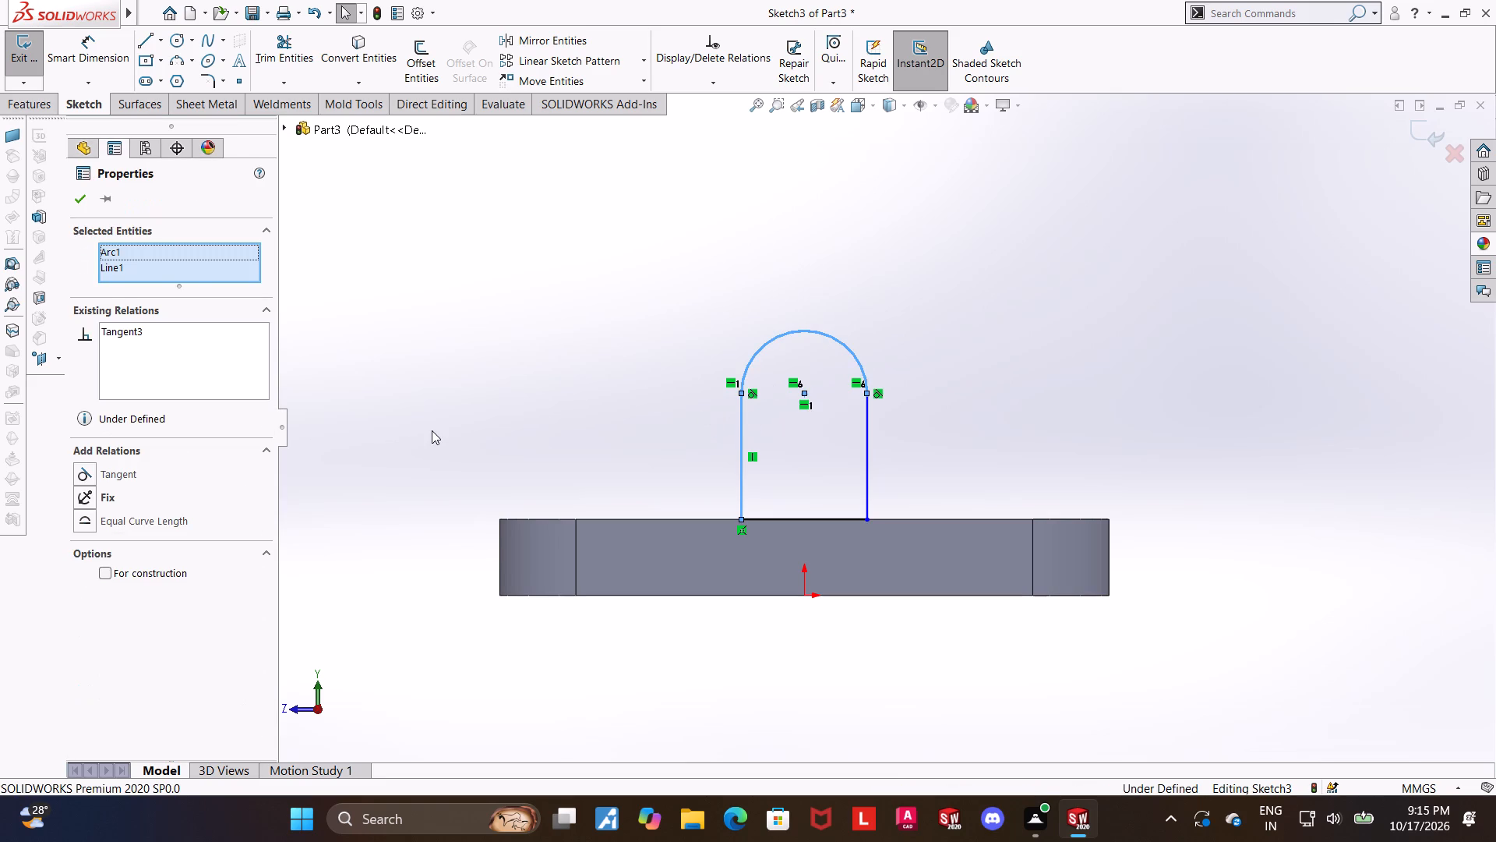
click(432, 430)
Dimension the distance between the profile's two vertical lines as 20 mm.
scroll(1005, 437, up, 1)
scroll(997, 433, down, 1)
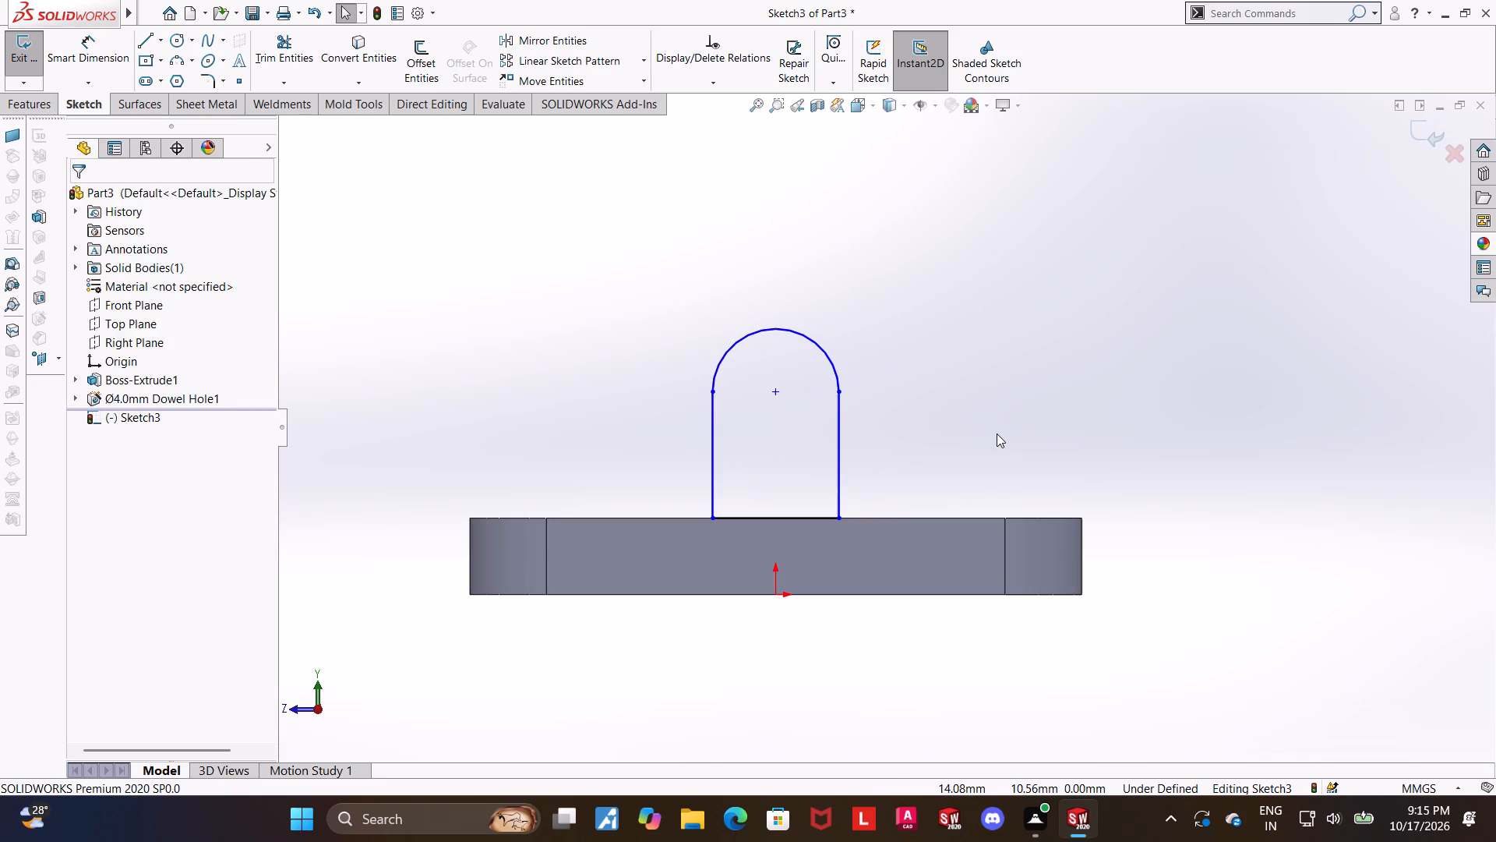
scroll(986, 430, down, 1)
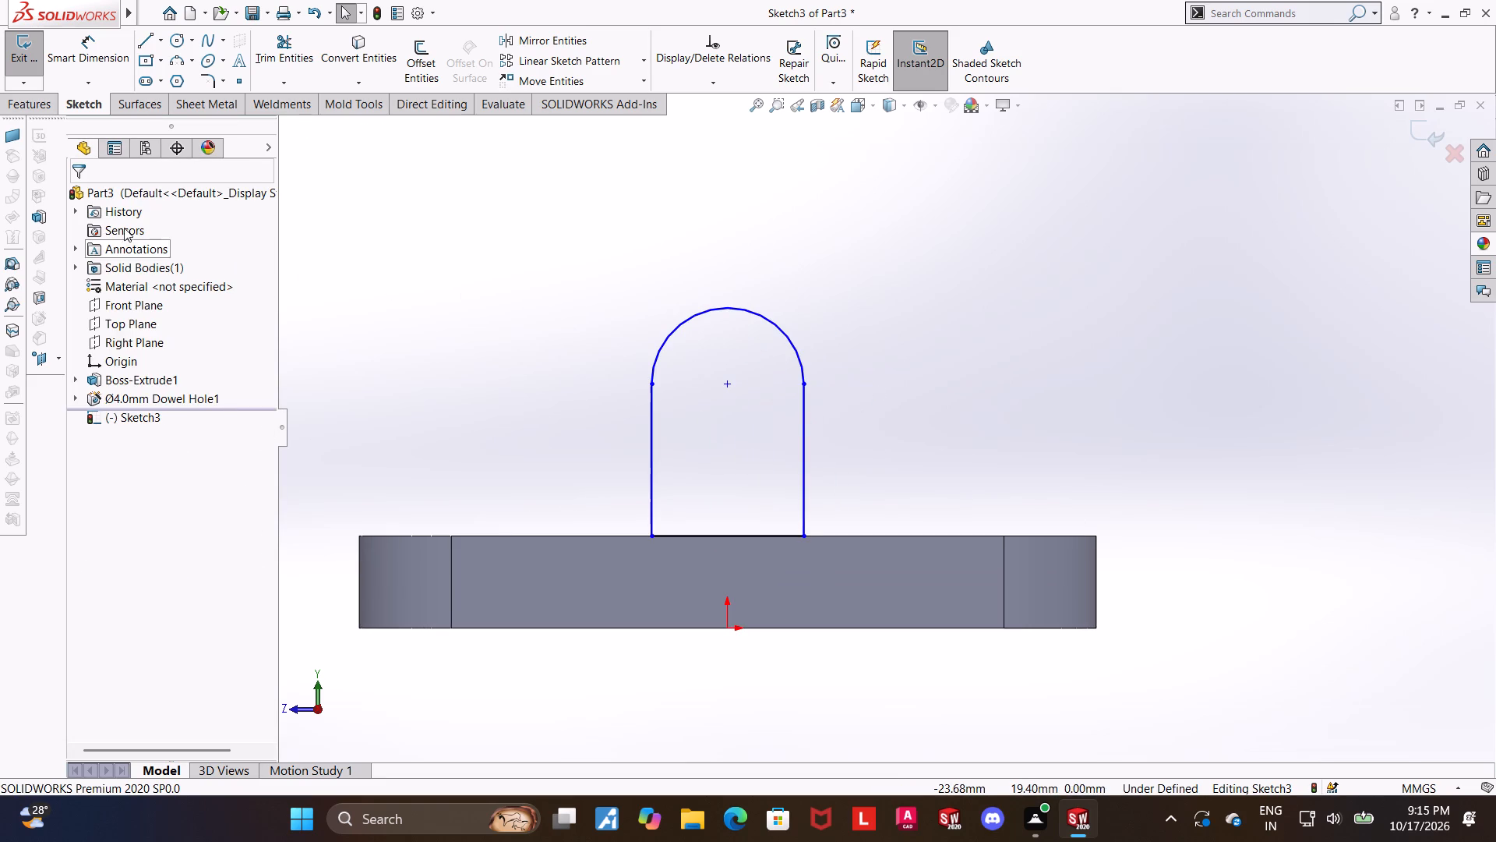
click(80, 62)
click(654, 425)
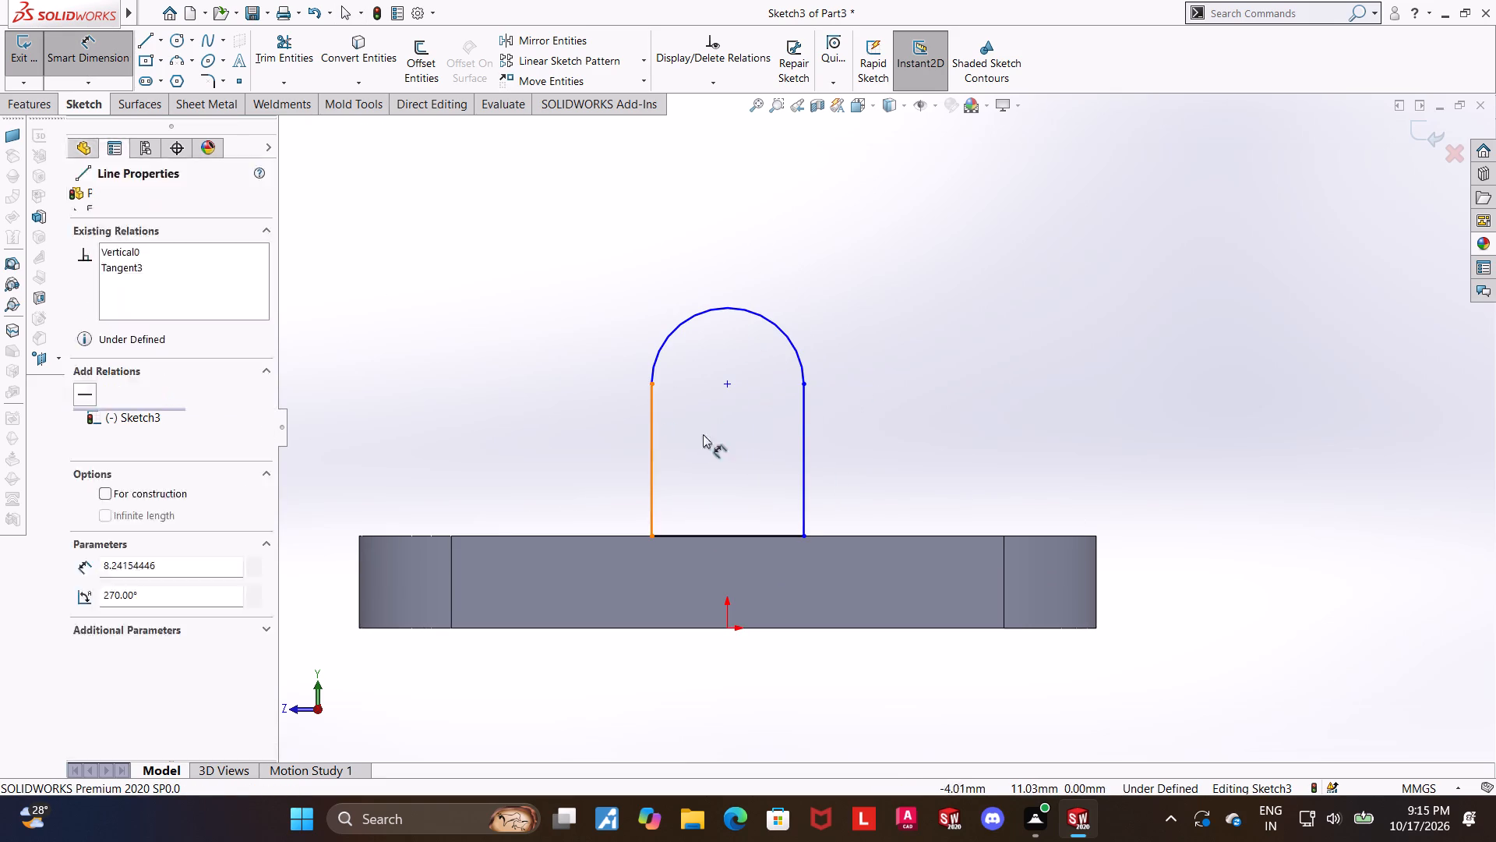
click(800, 437)
click(757, 461)
text(20)
key(Return)
key(Escape)
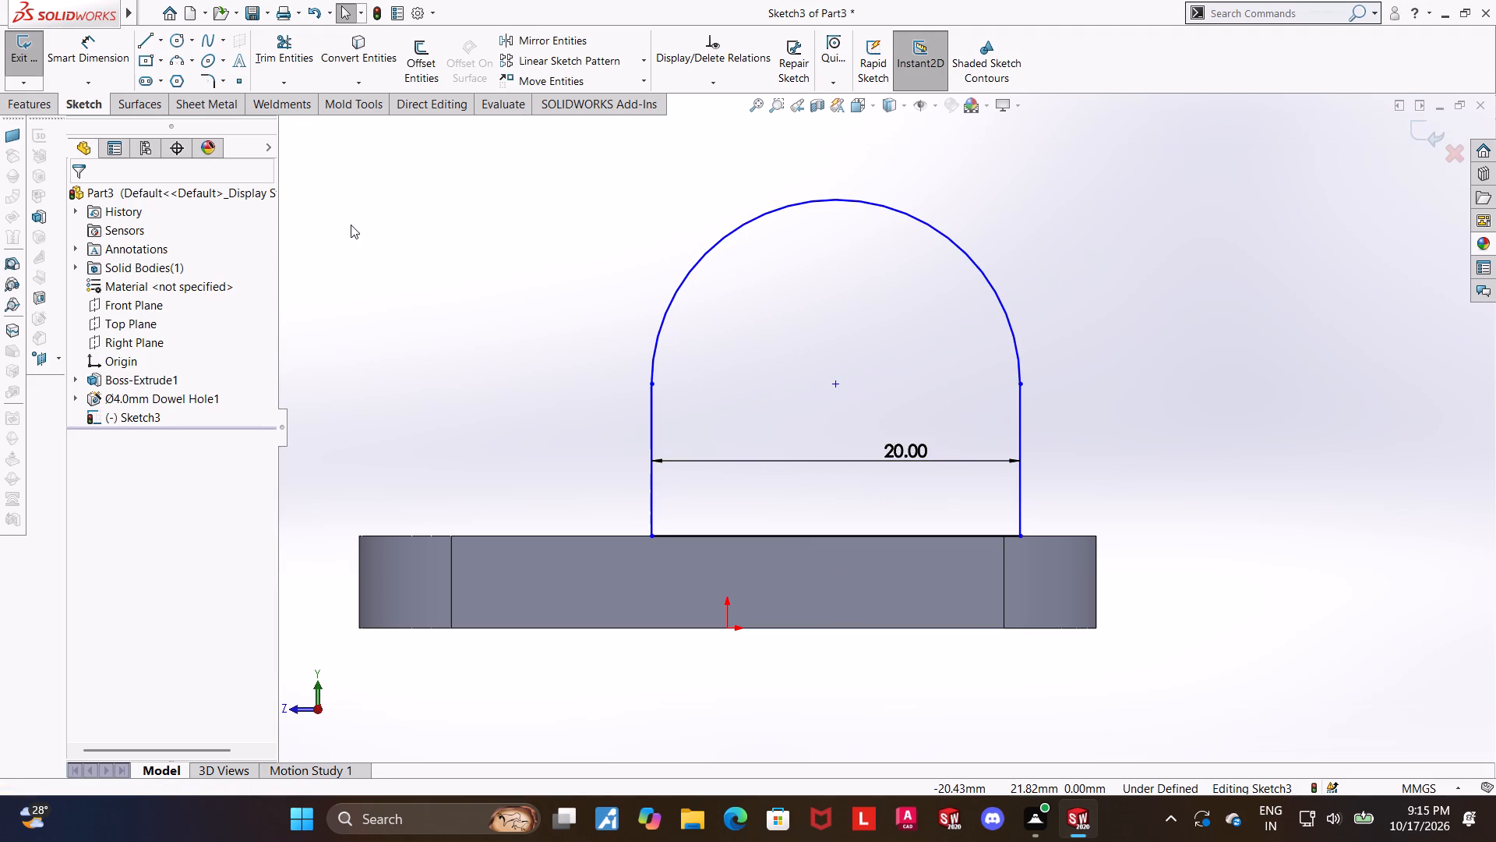
click(351, 225)
Dimension the profile's left vertical line 10 mm from the plate's left side edge.
click(81, 62)
click(654, 439)
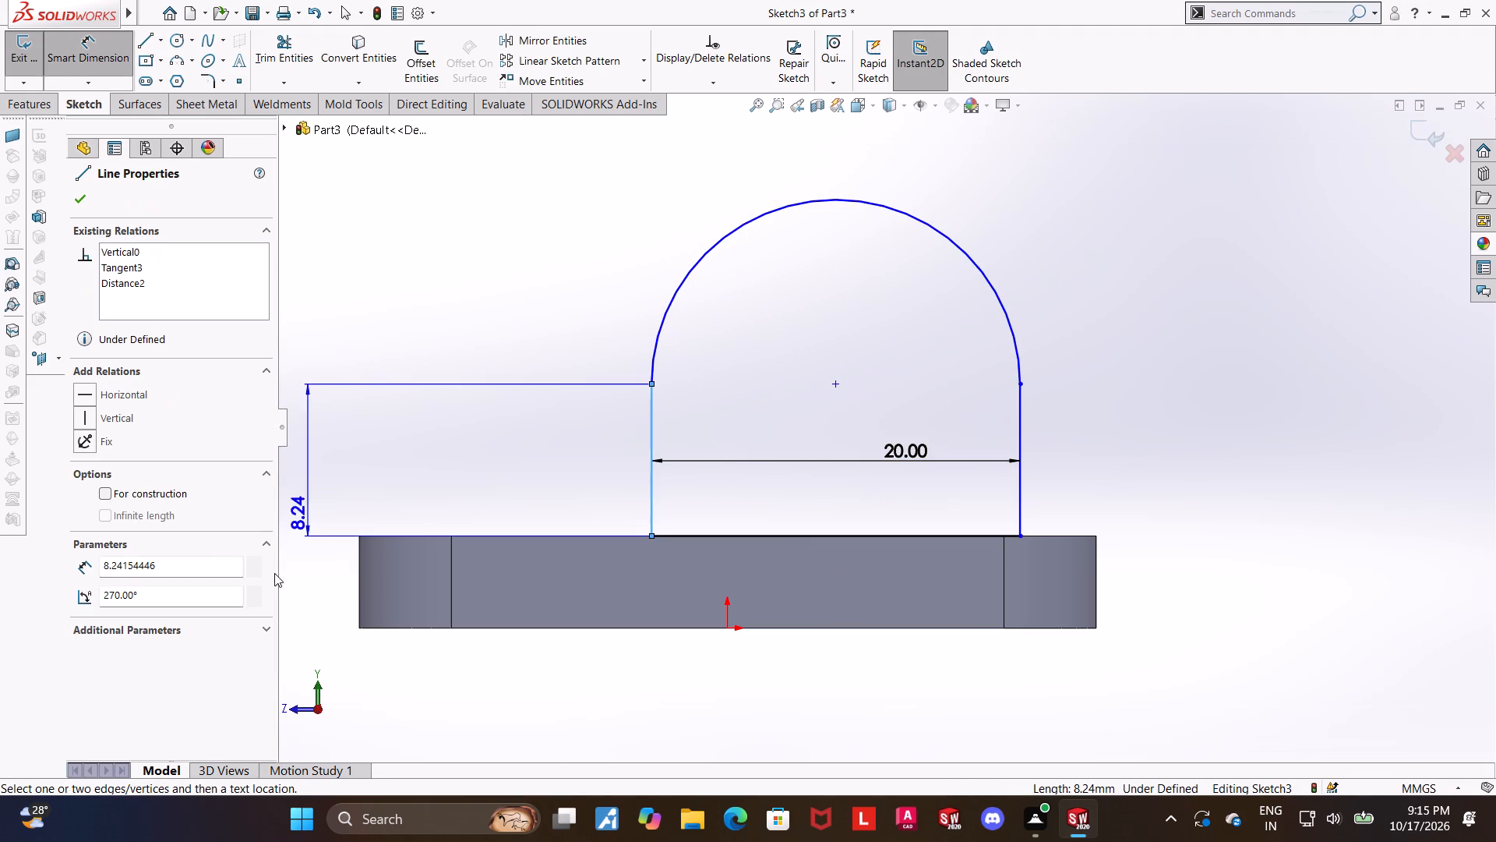
click(357, 582)
click(369, 513)
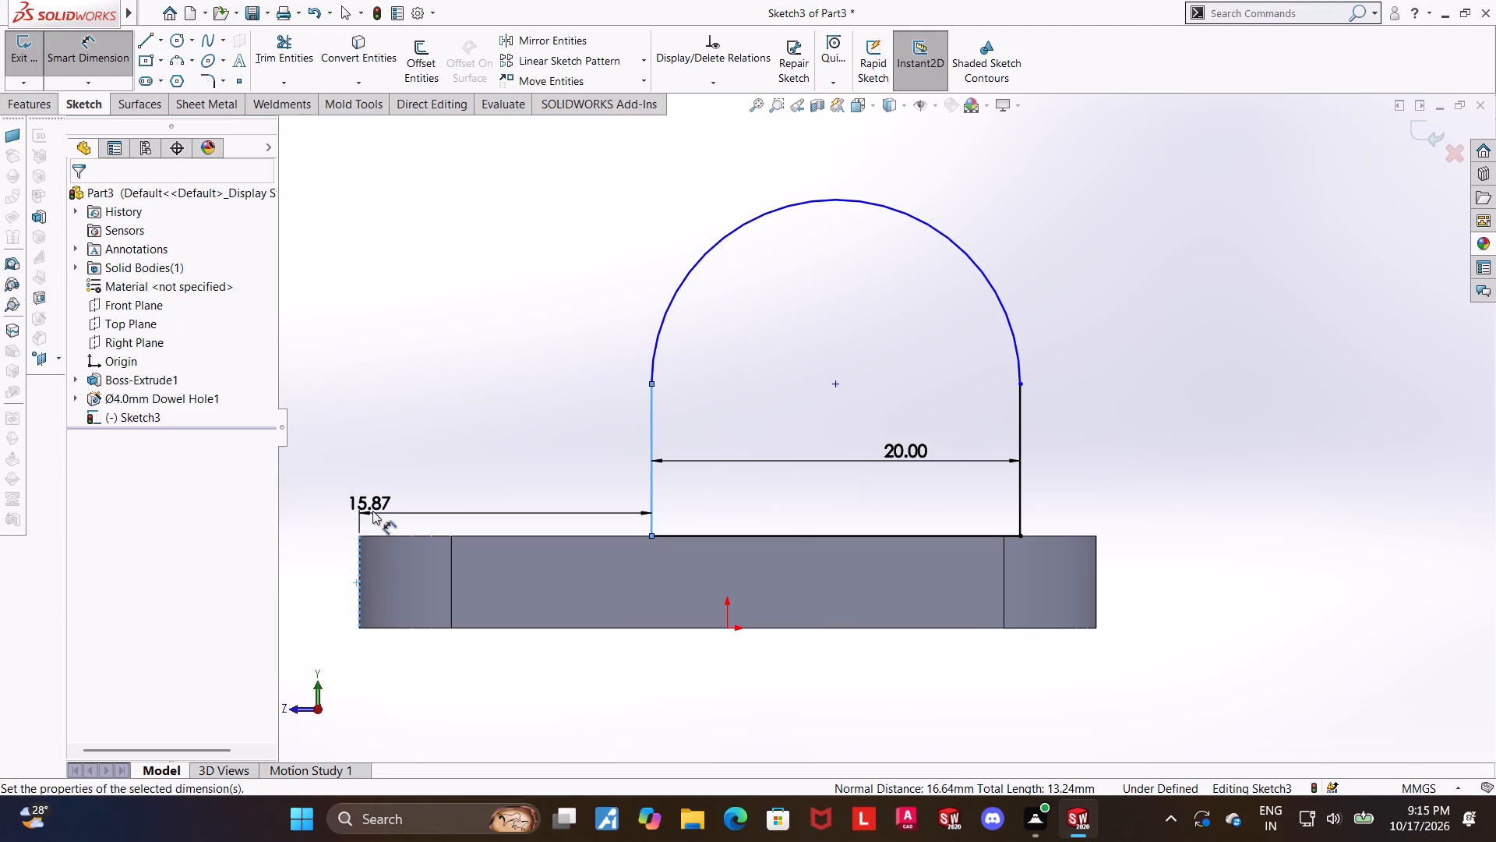
text(10)
key(Return)
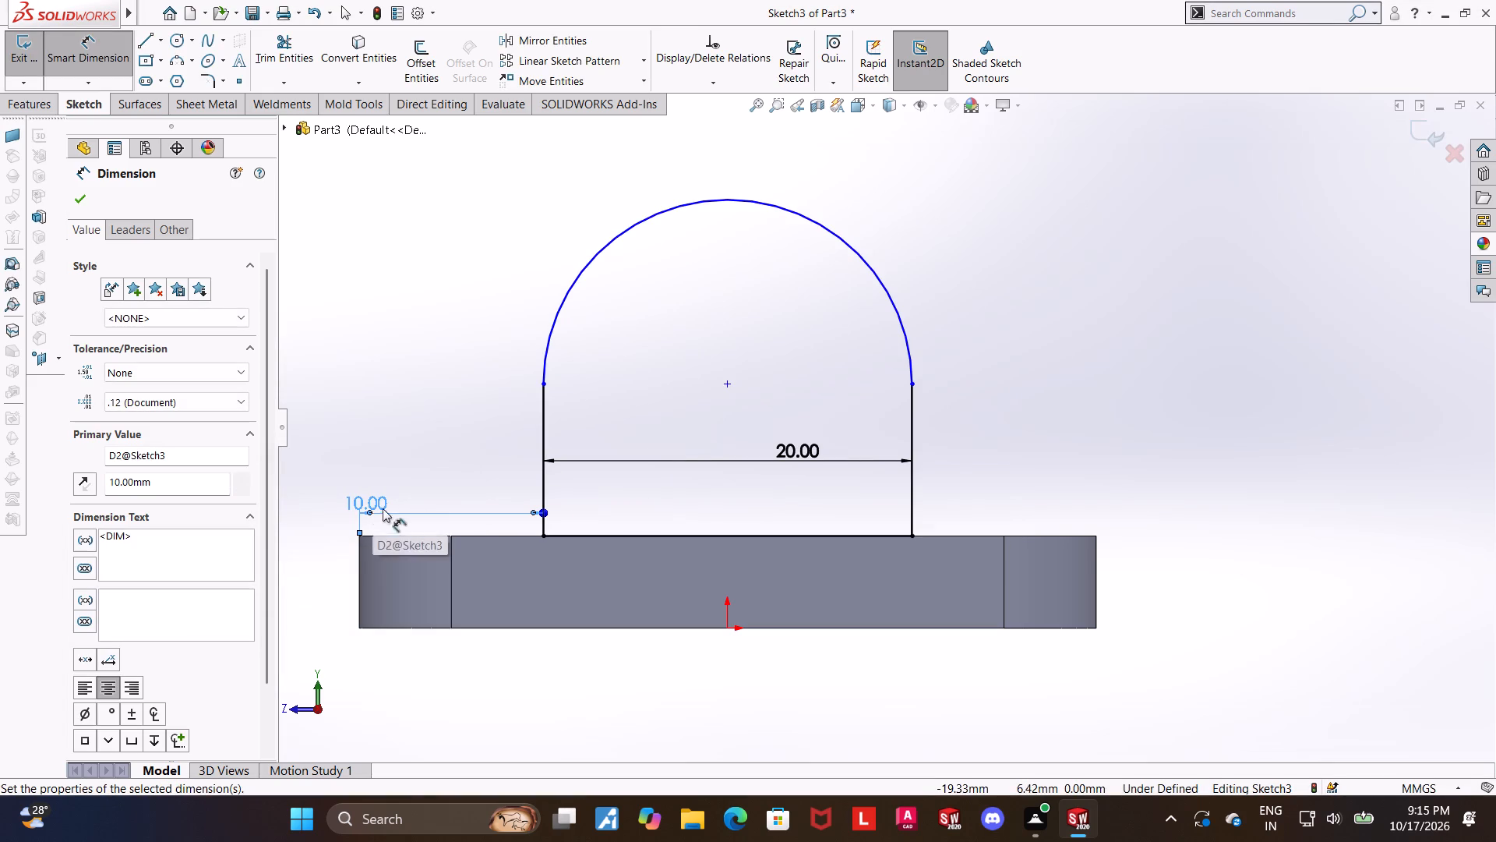
key(Escape)
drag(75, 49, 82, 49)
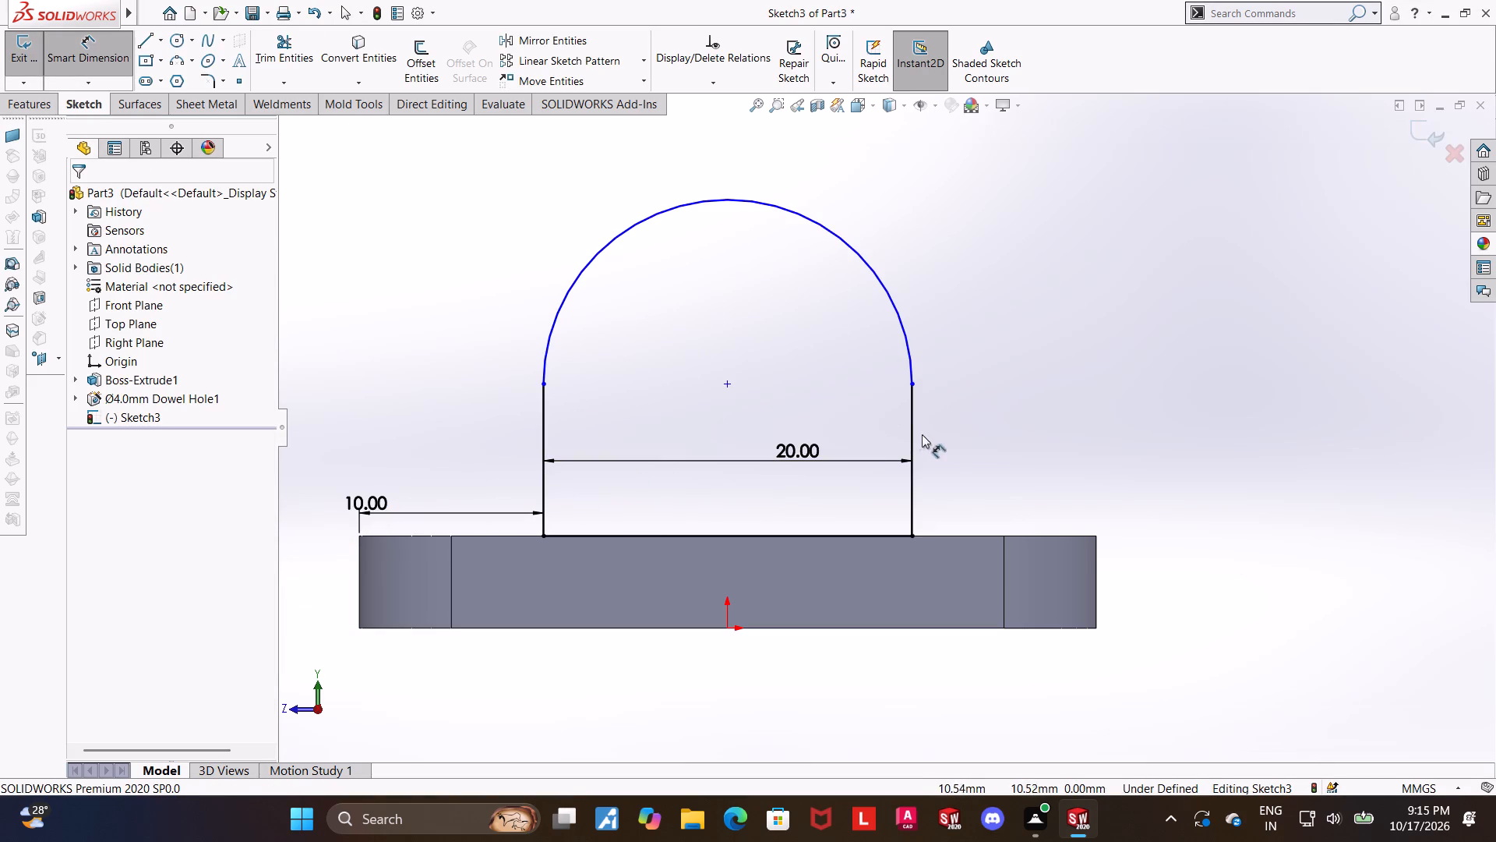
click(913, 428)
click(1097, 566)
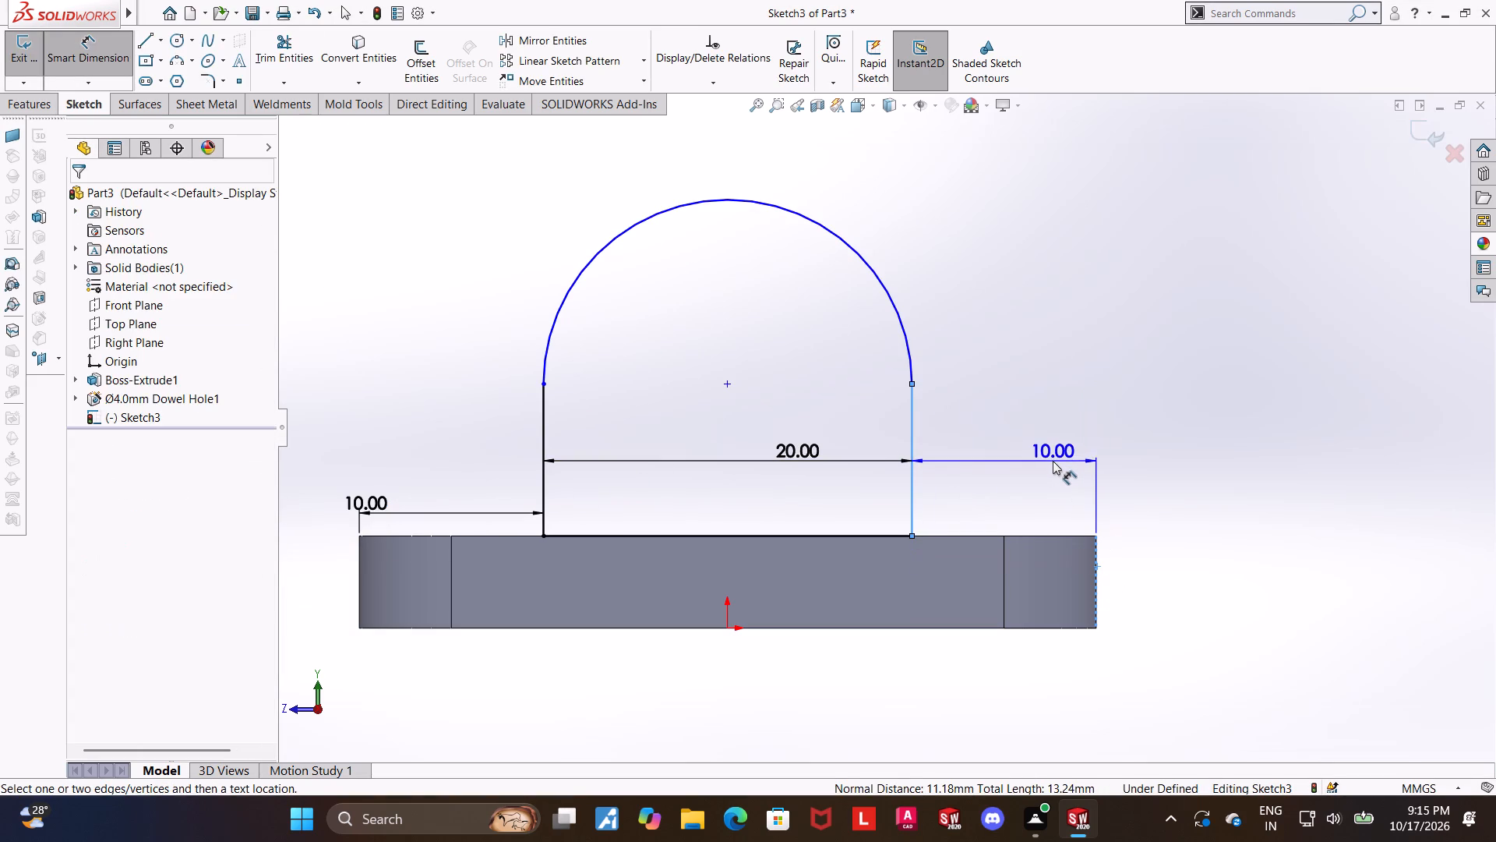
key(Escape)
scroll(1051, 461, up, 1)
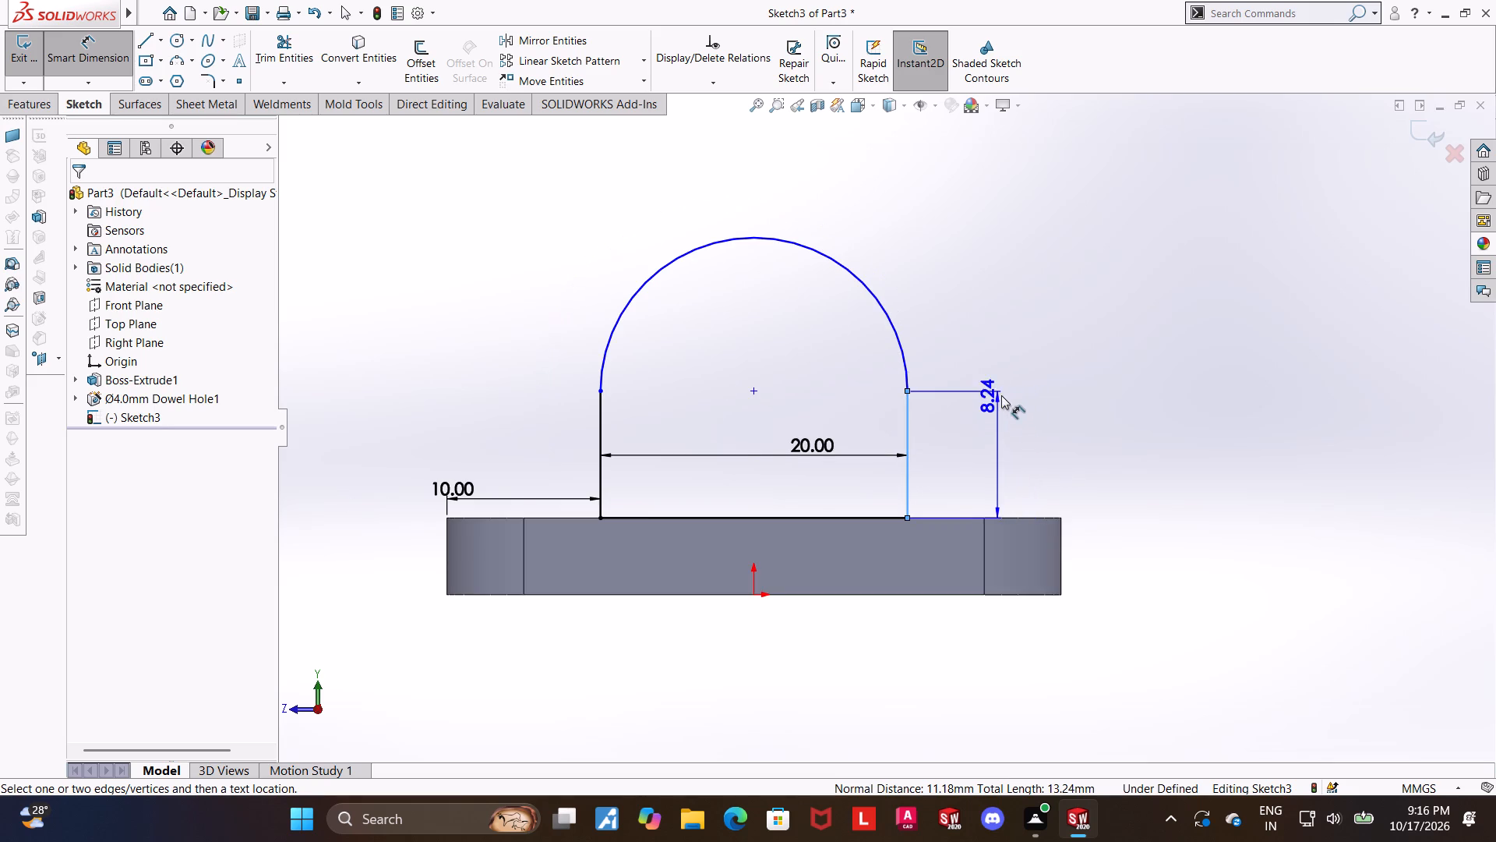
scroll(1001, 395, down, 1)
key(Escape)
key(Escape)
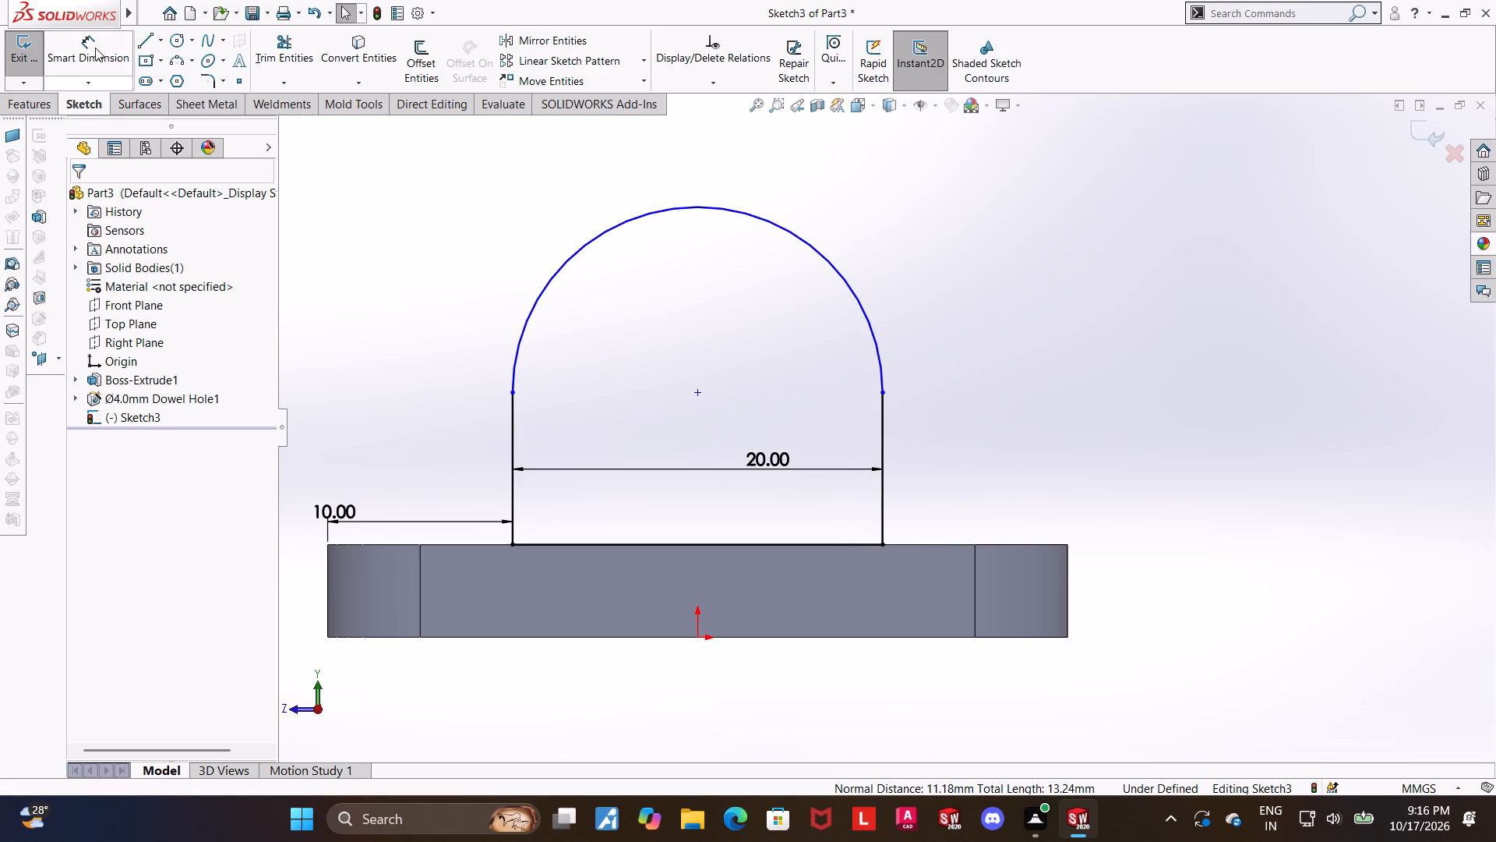
Dimension the height from the origin to the top of the arc as 25 mm.
click(95, 48)
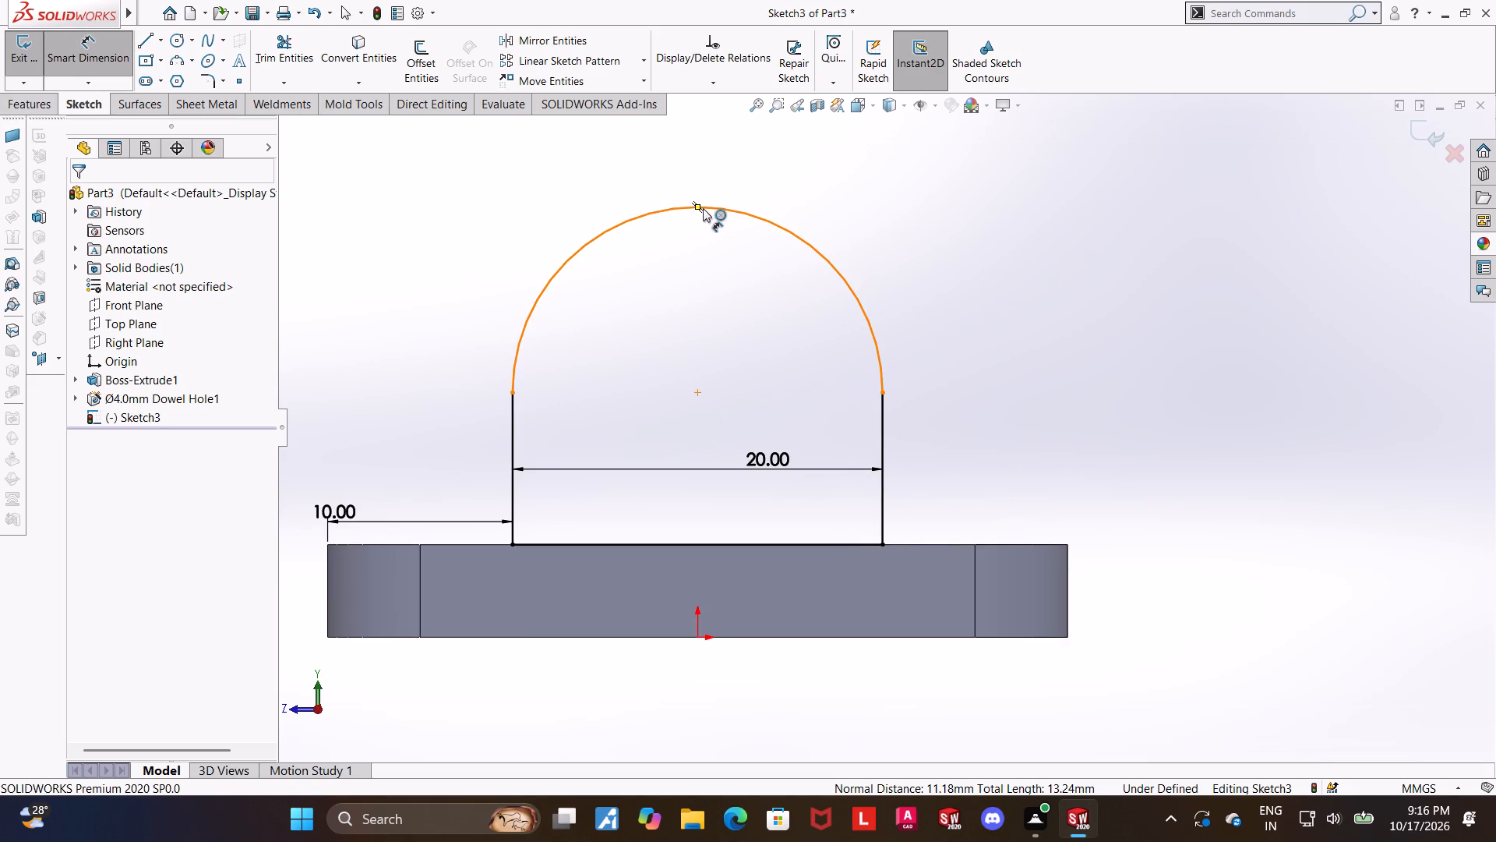
click(699, 208)
click(701, 636)
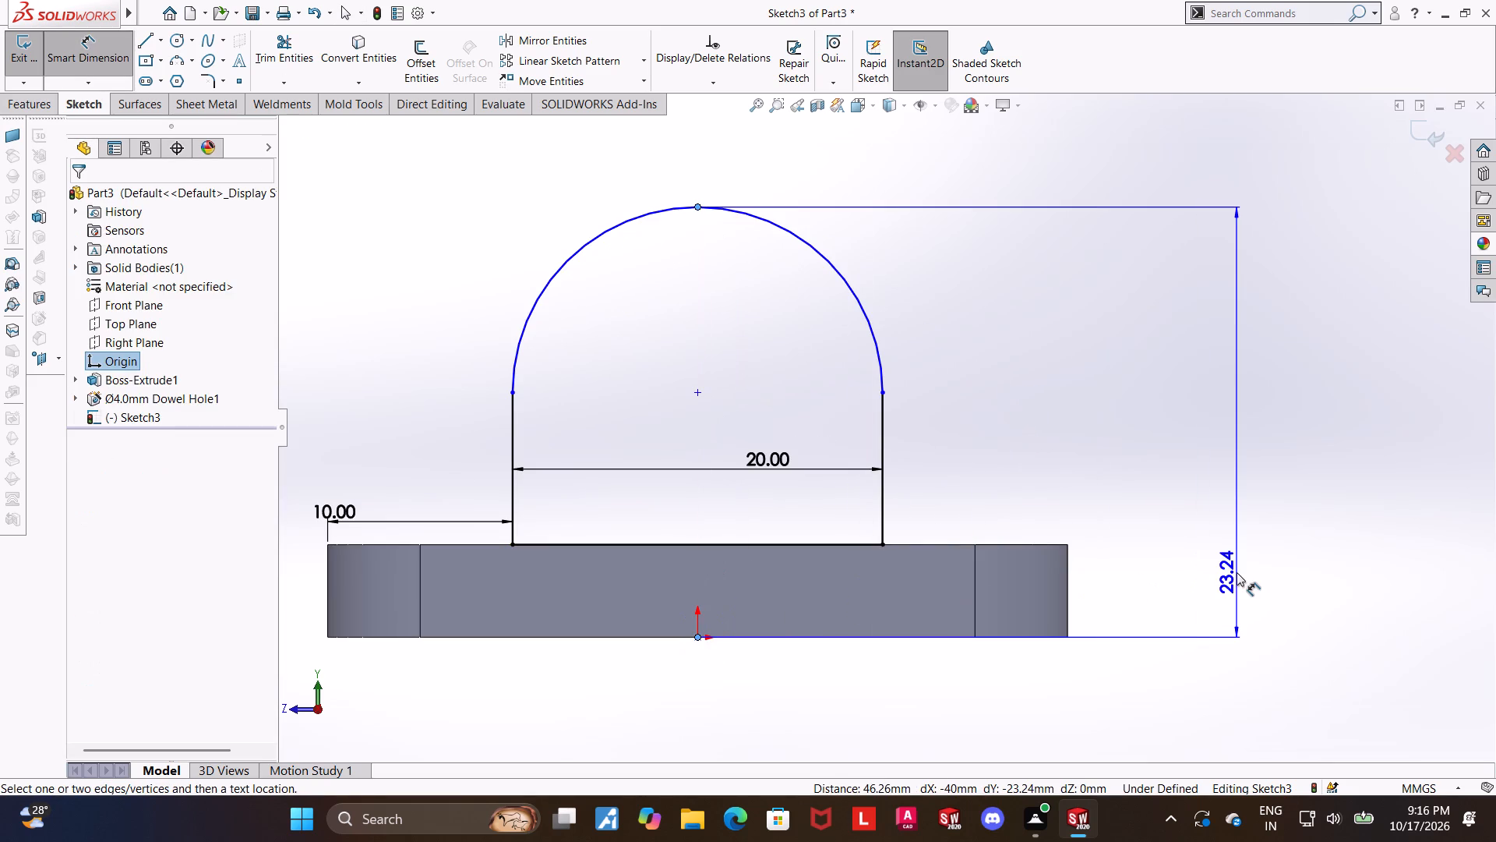
click(1237, 571)
text(25)
key(Return)
key(Escape)
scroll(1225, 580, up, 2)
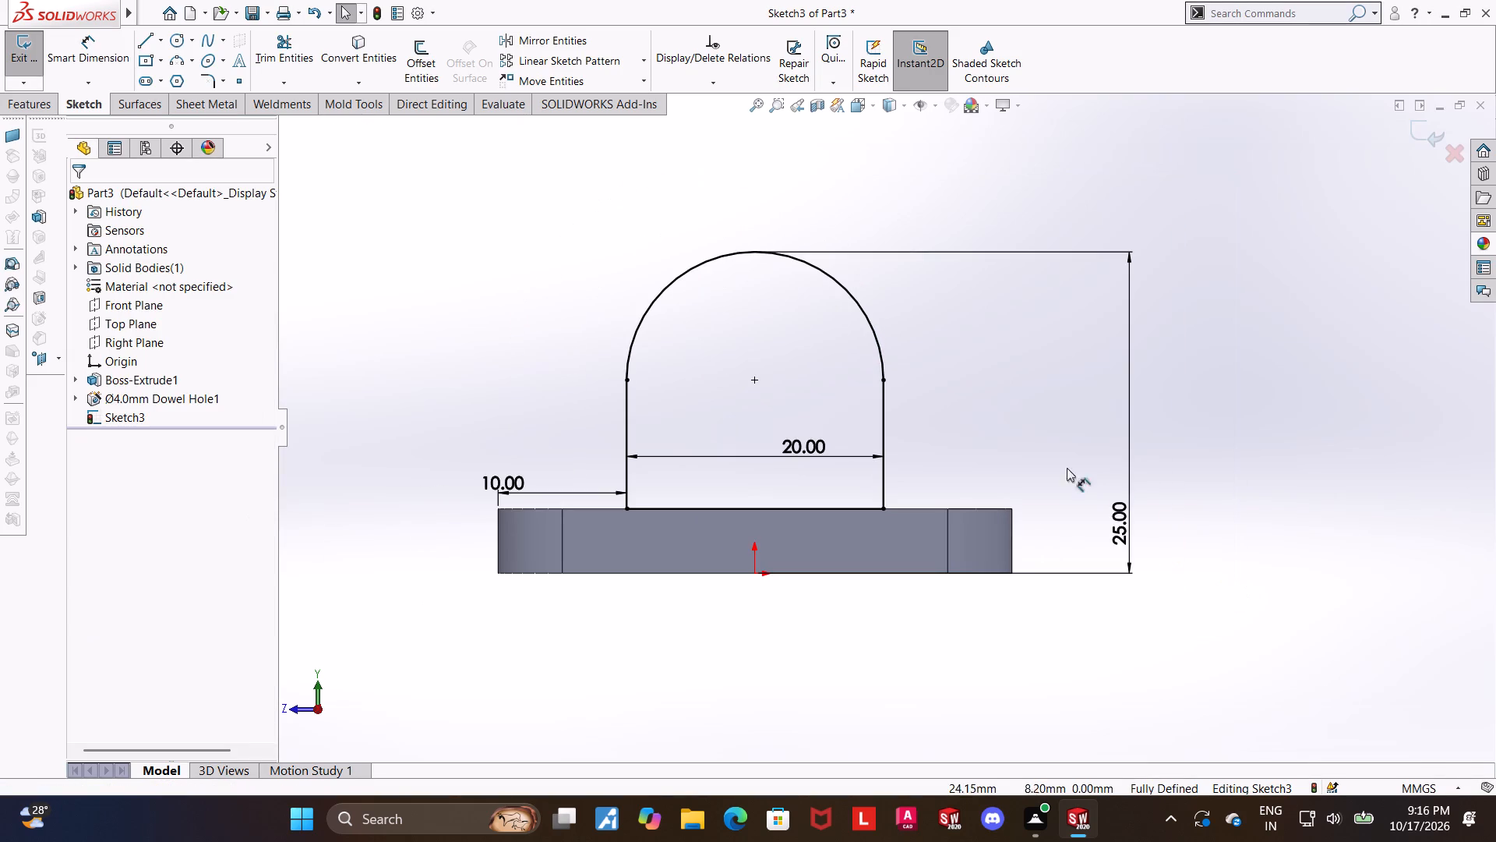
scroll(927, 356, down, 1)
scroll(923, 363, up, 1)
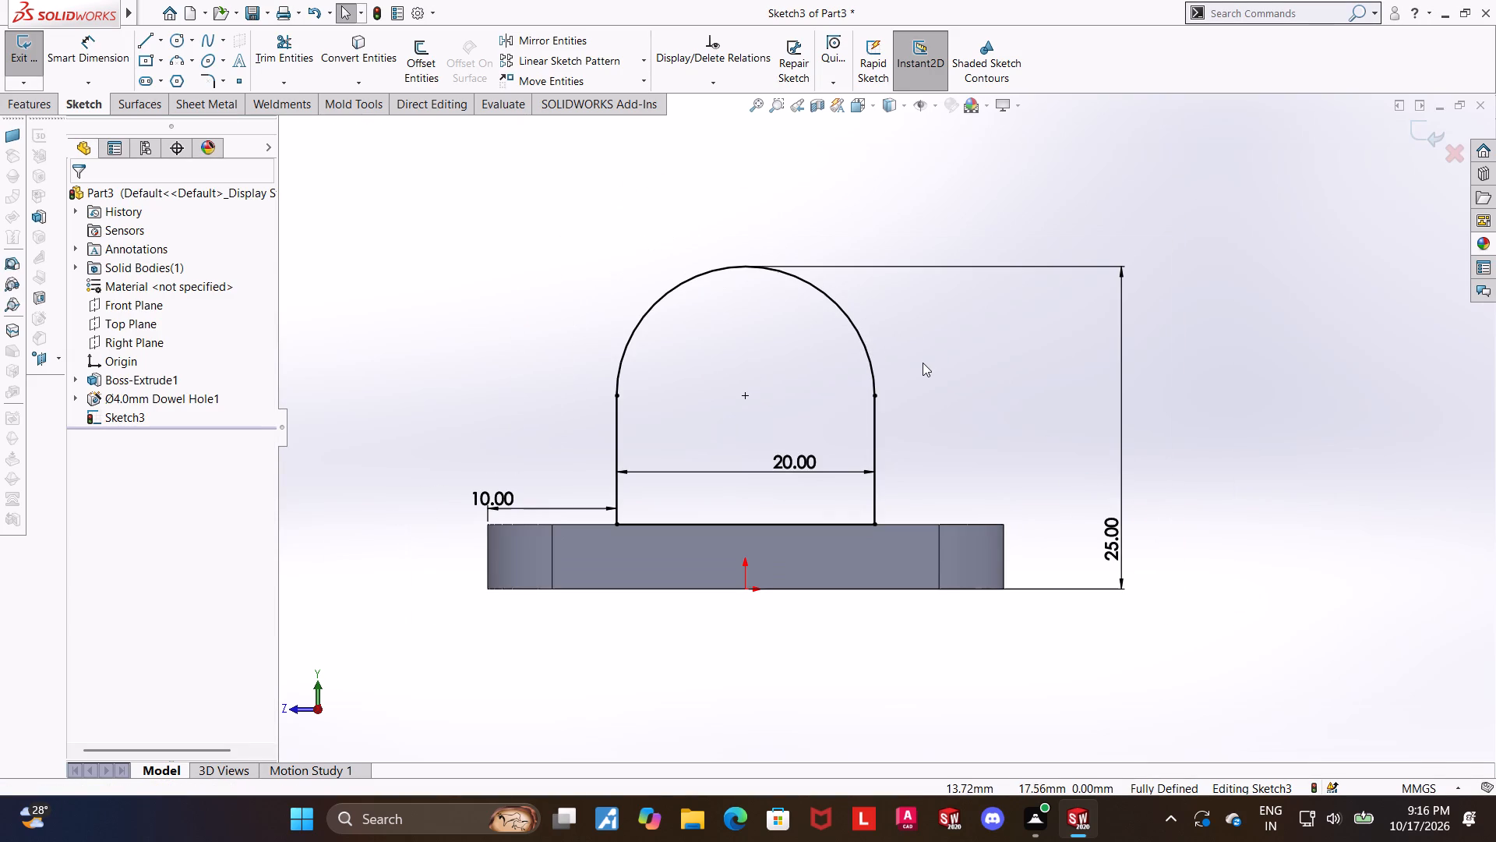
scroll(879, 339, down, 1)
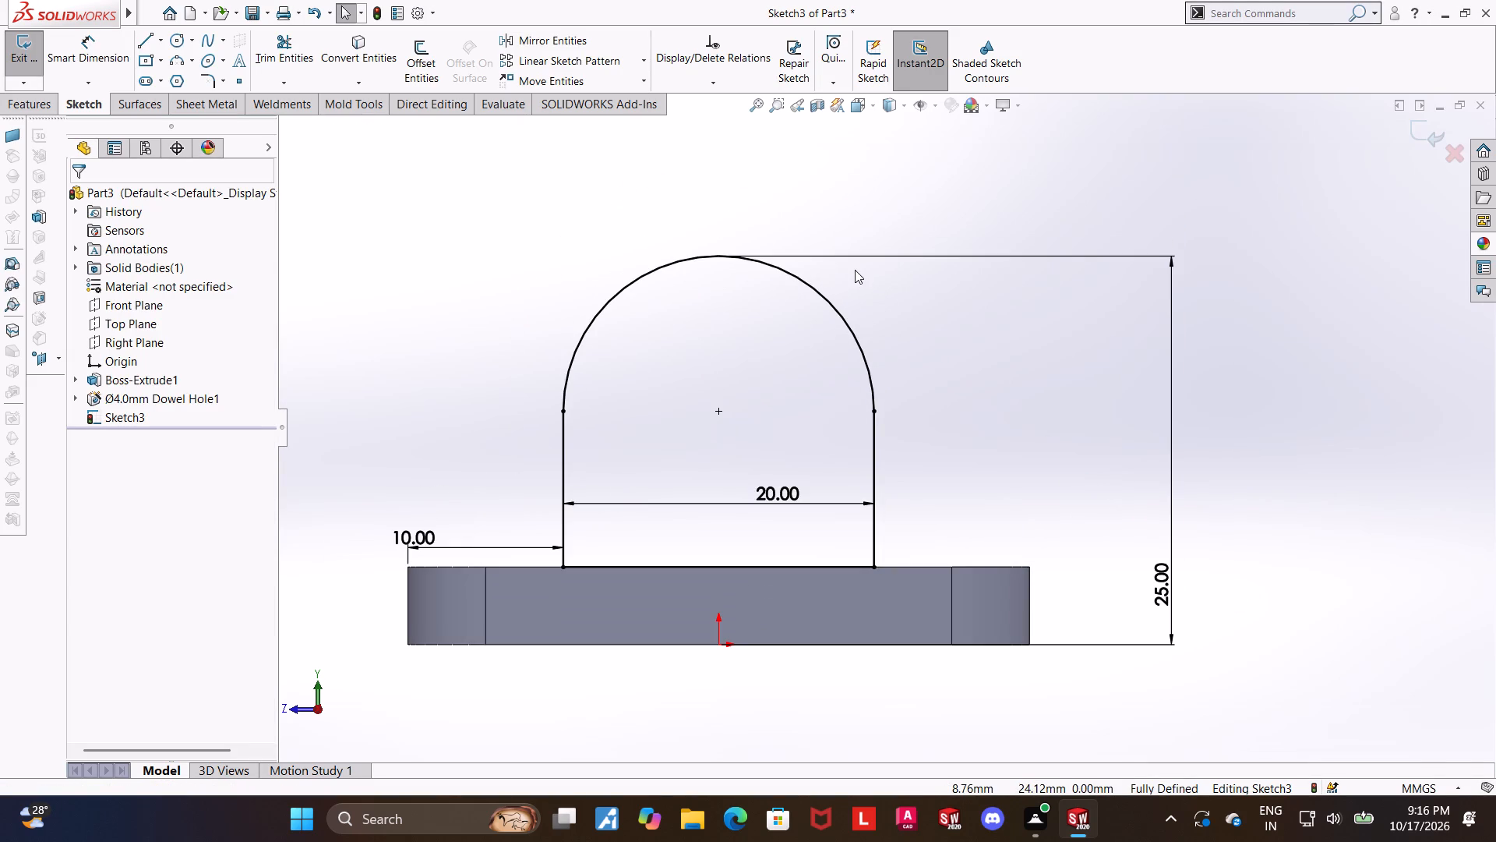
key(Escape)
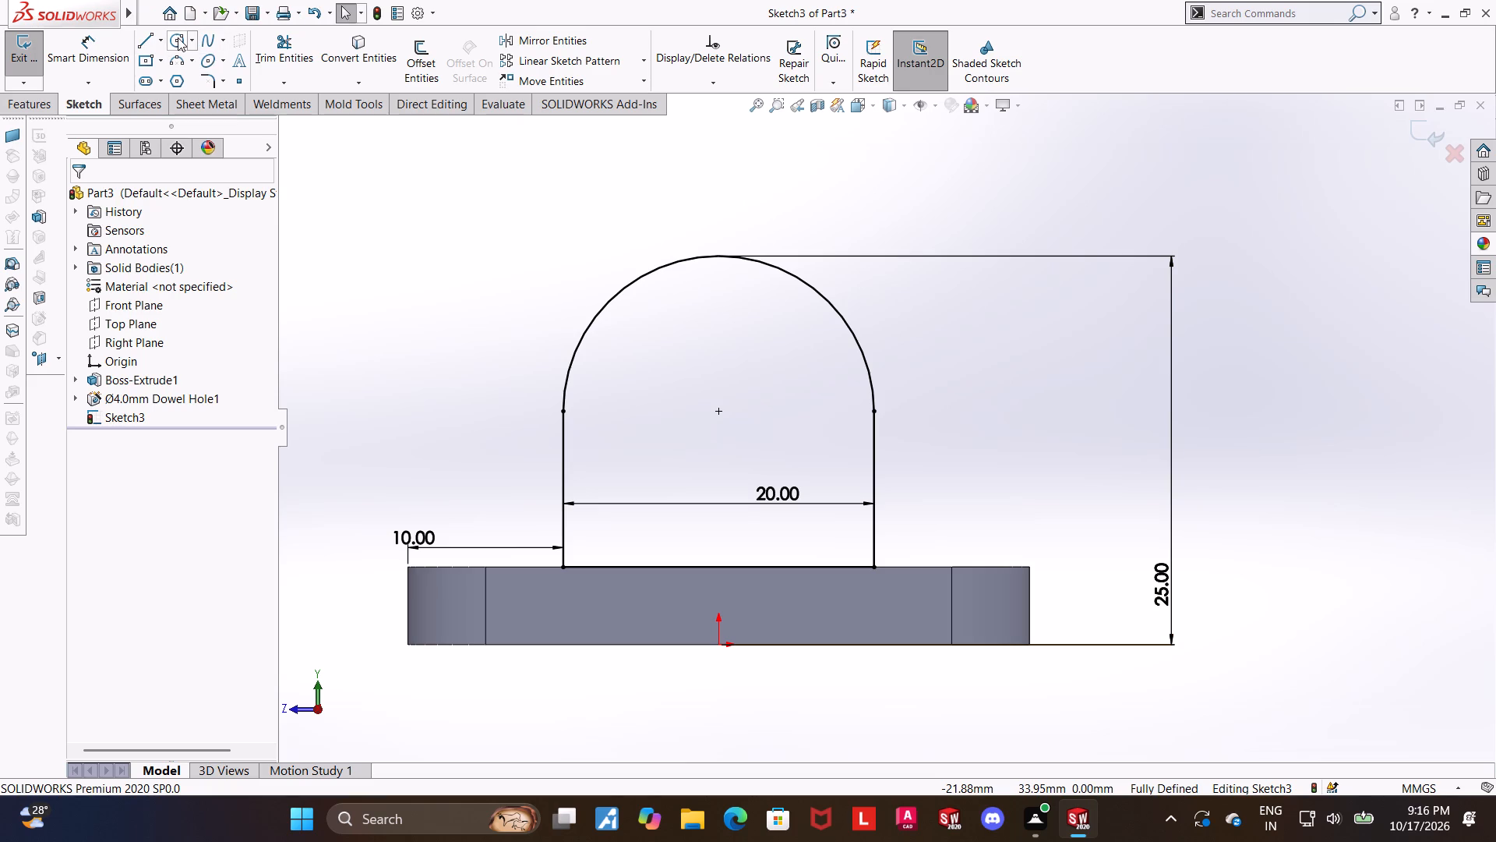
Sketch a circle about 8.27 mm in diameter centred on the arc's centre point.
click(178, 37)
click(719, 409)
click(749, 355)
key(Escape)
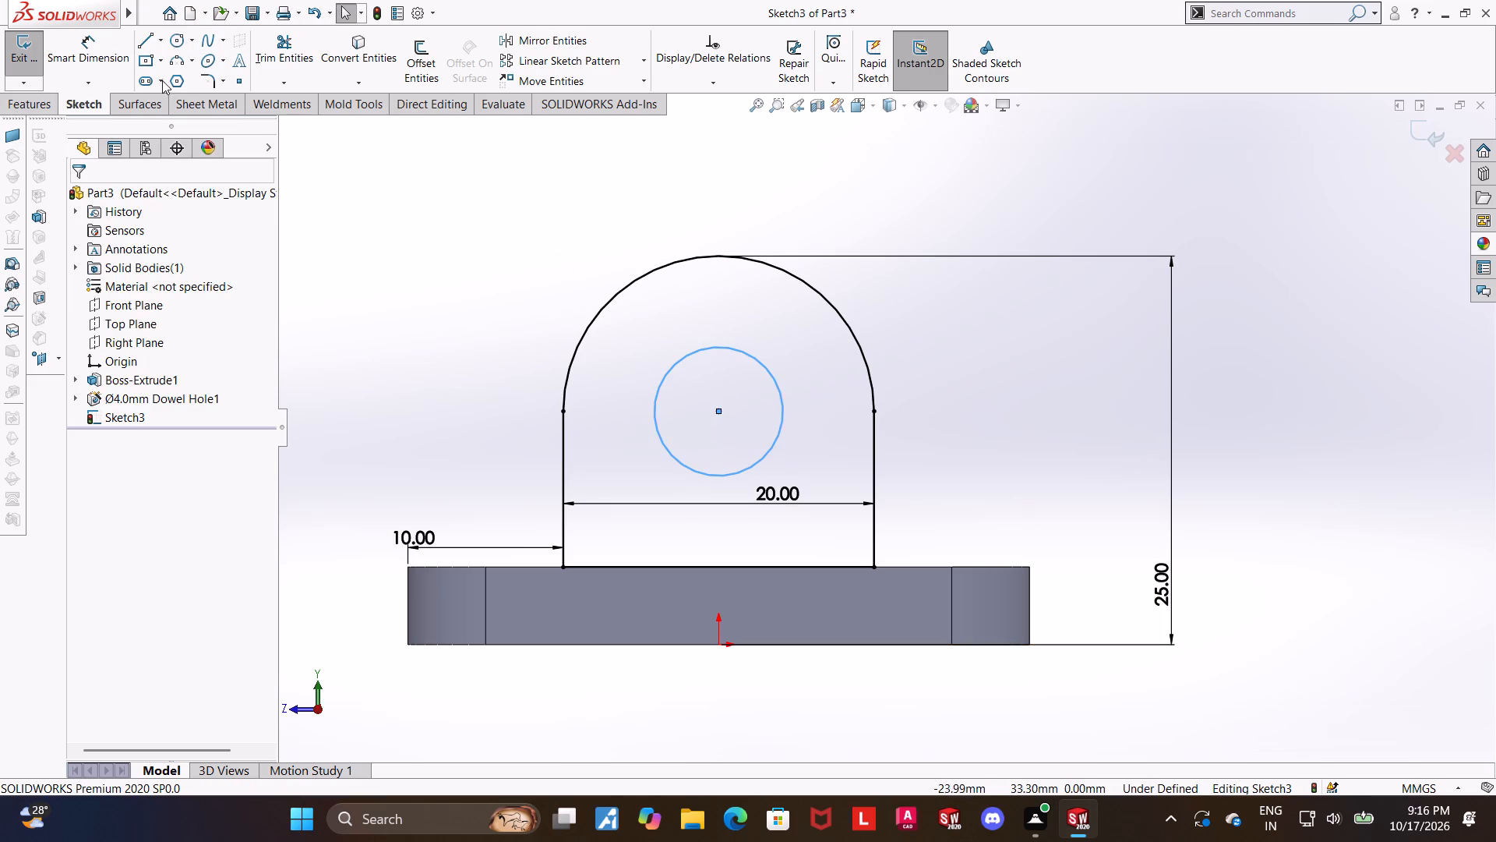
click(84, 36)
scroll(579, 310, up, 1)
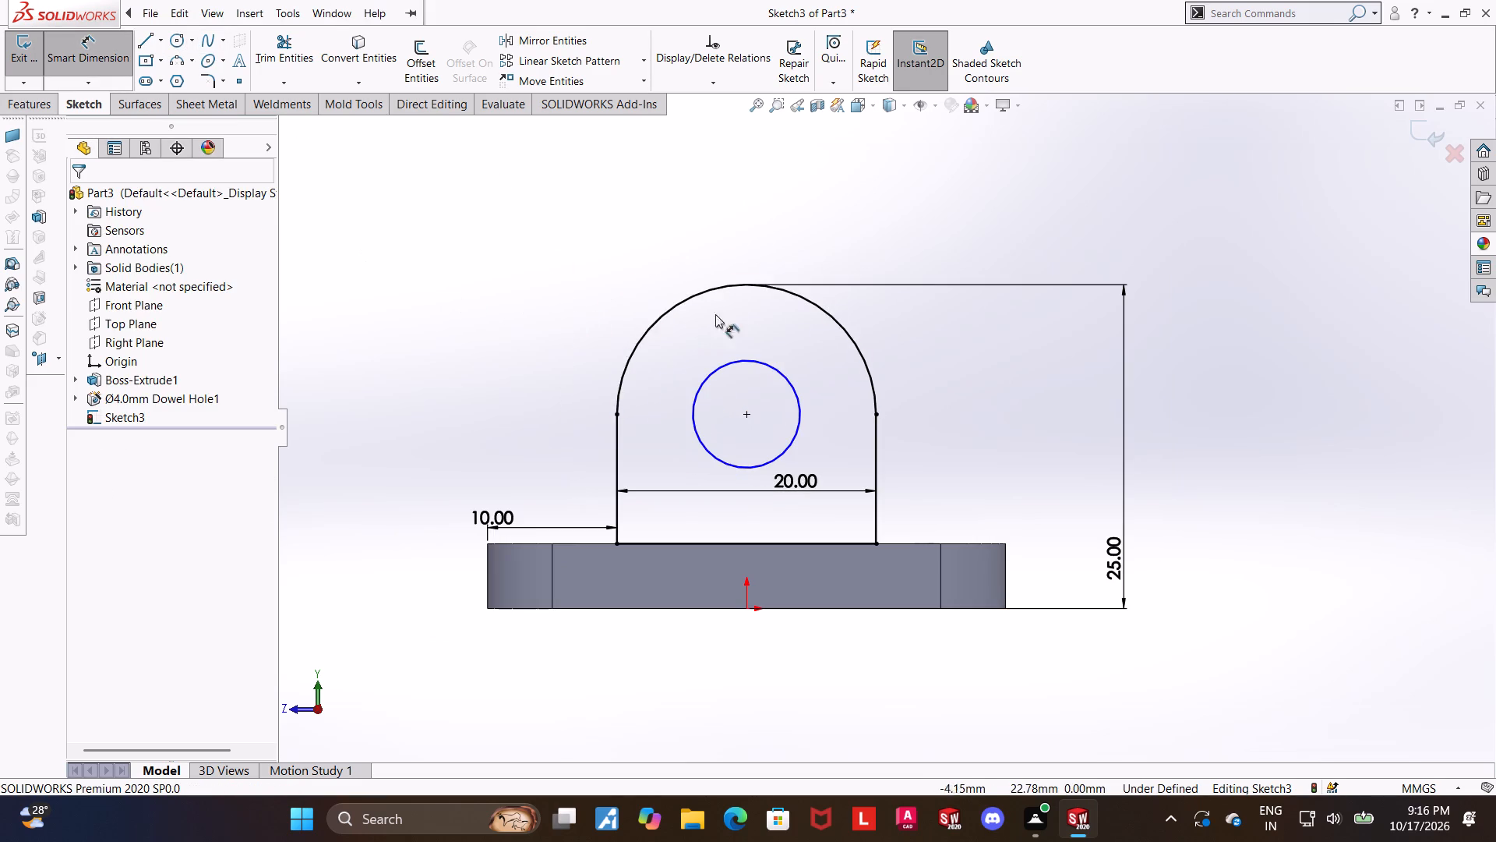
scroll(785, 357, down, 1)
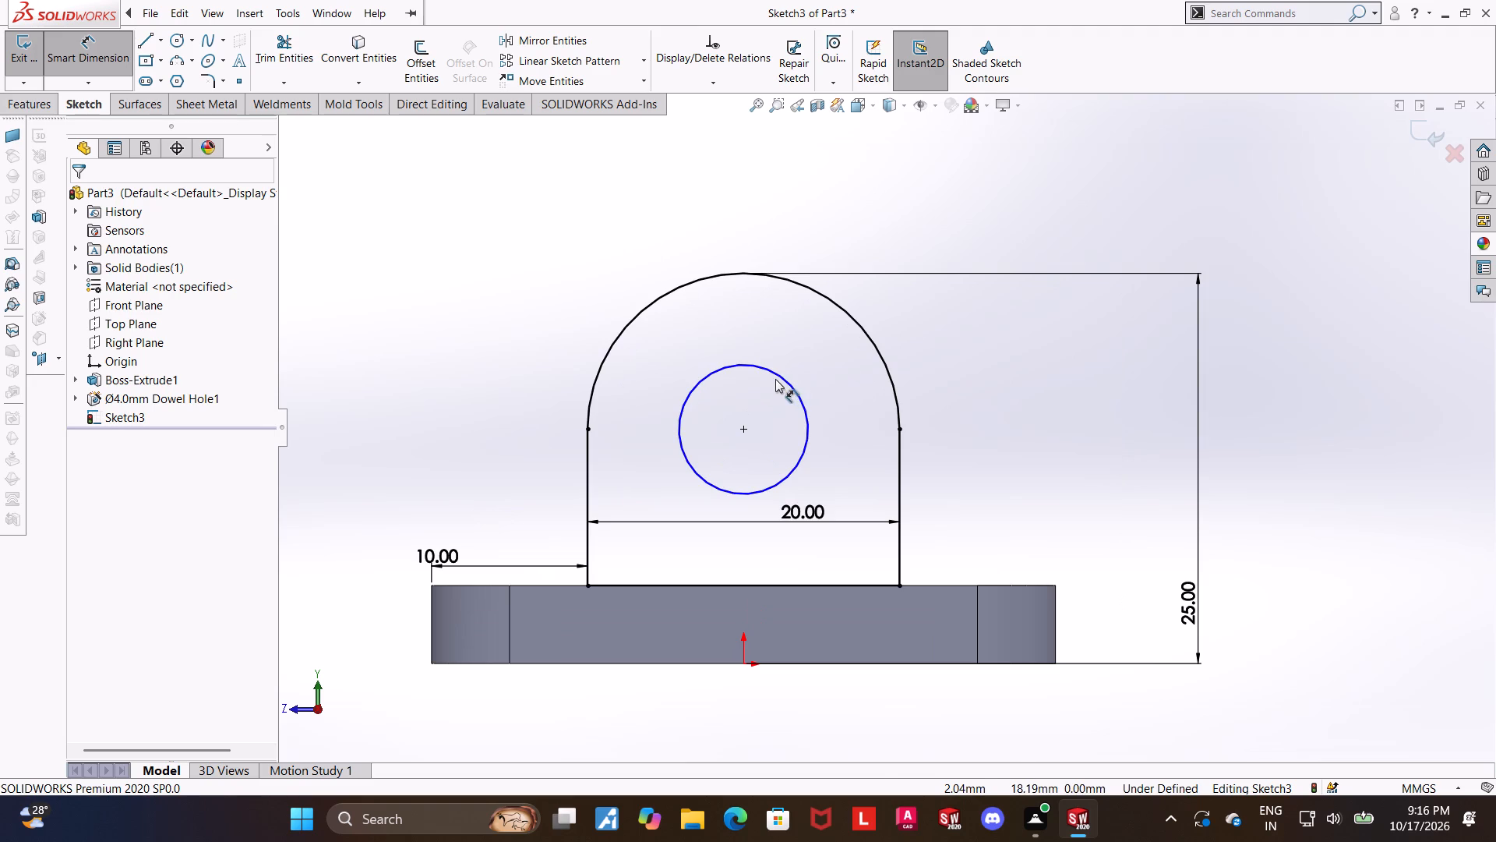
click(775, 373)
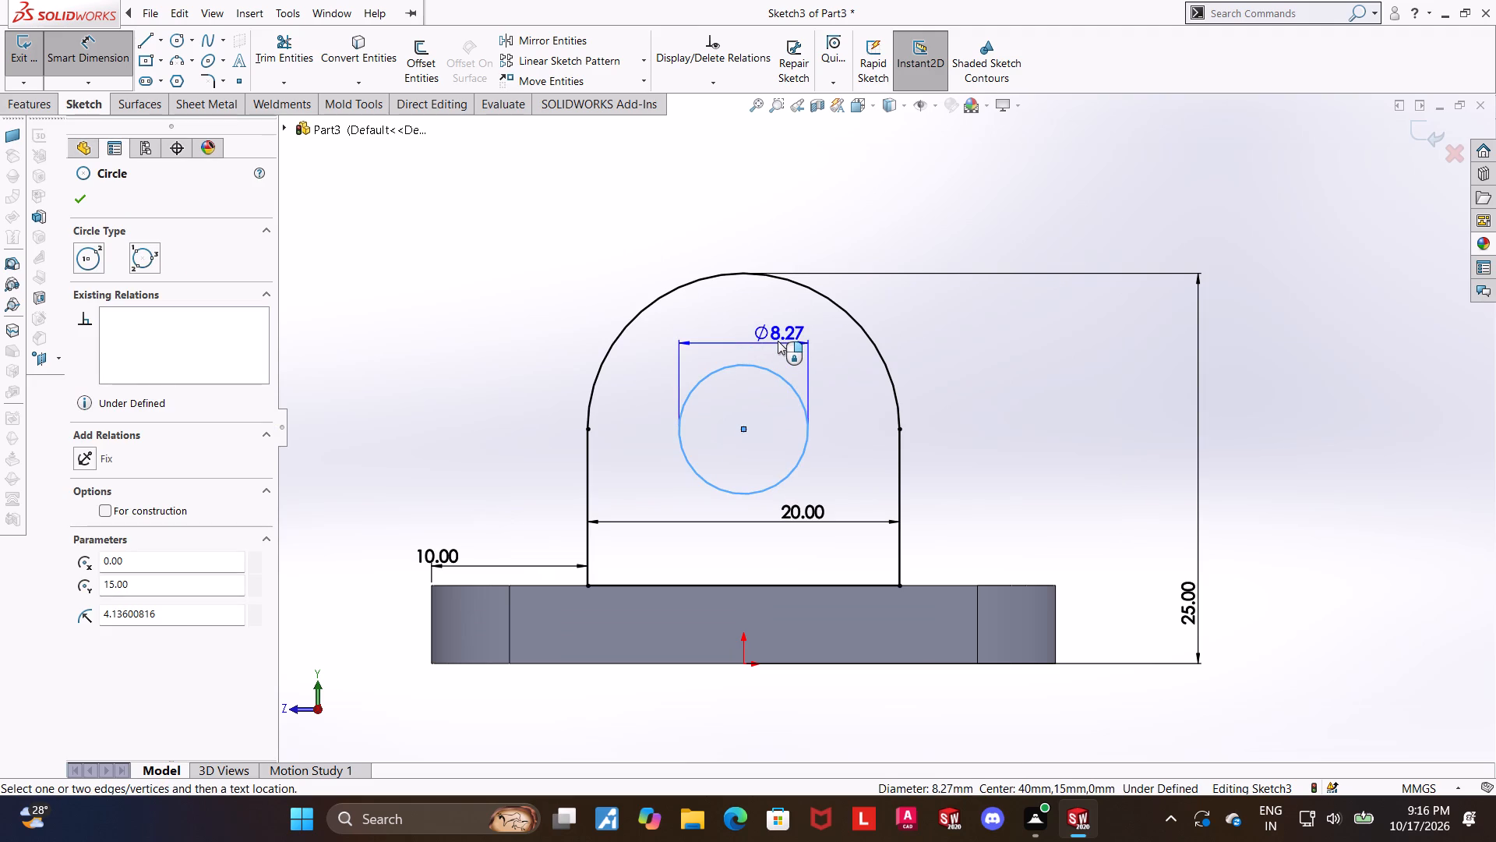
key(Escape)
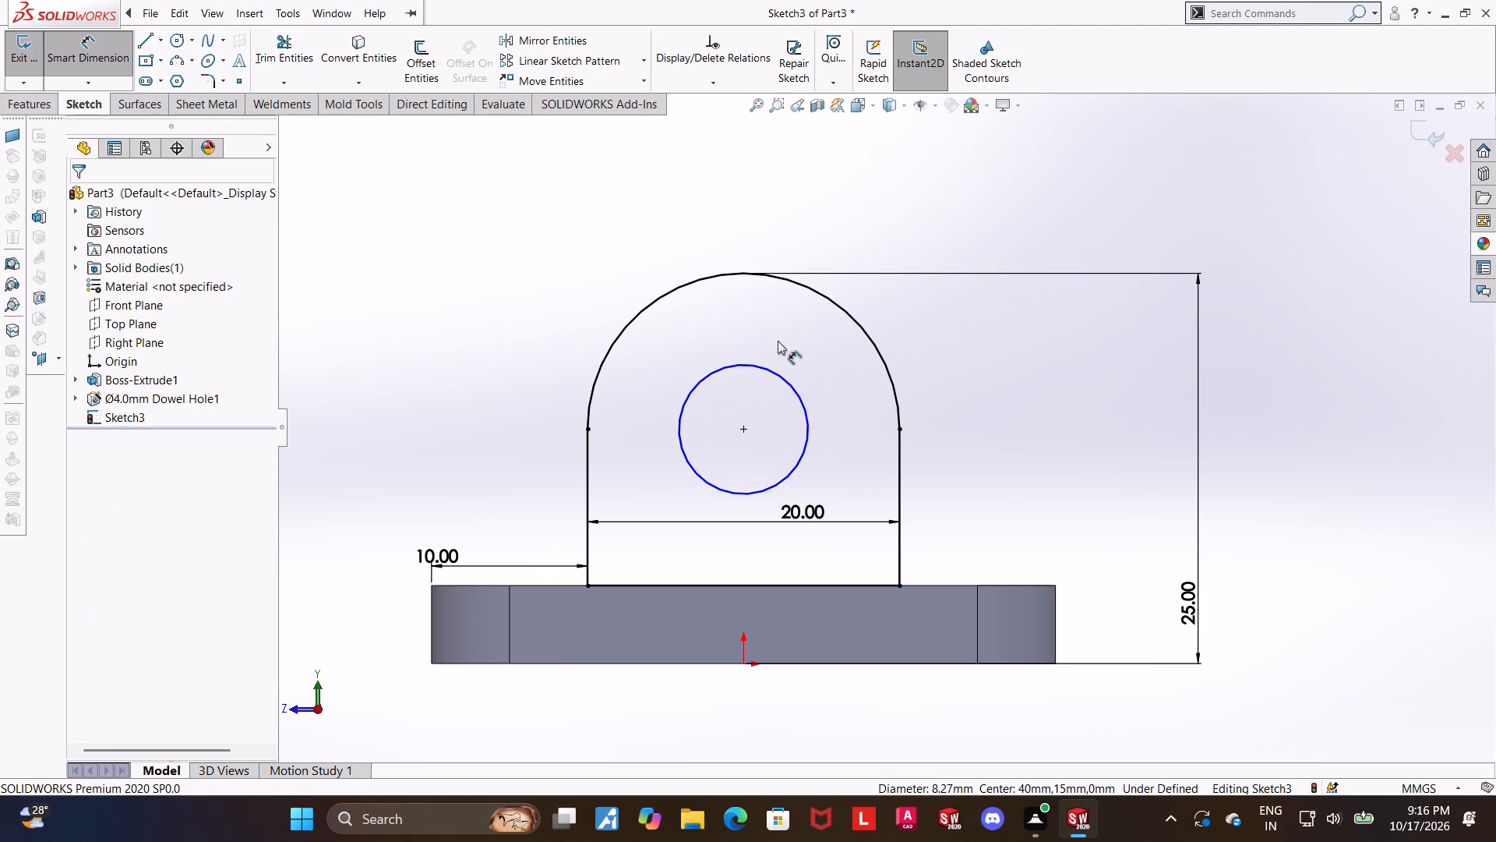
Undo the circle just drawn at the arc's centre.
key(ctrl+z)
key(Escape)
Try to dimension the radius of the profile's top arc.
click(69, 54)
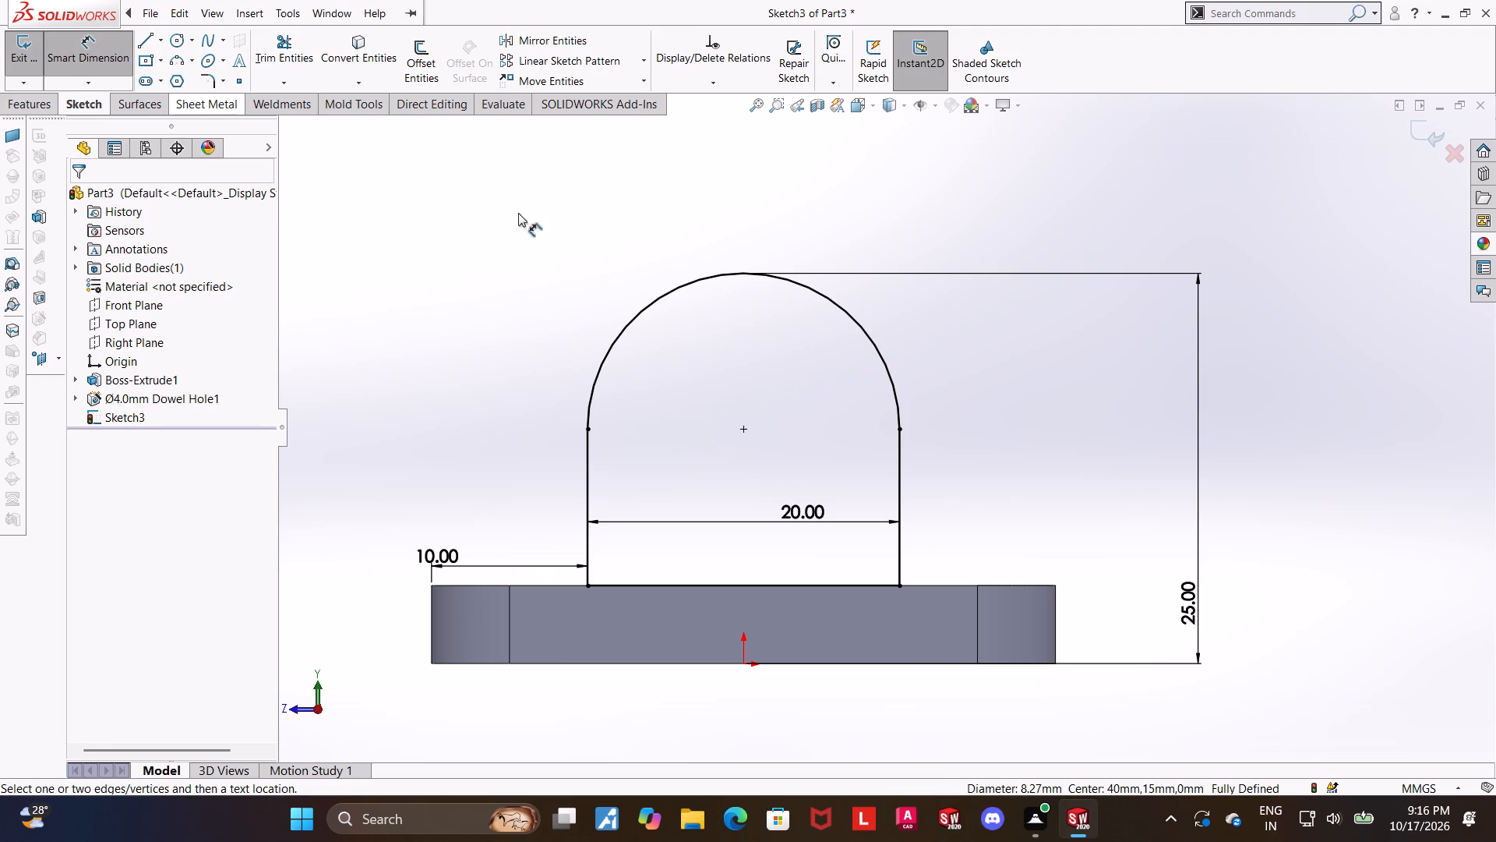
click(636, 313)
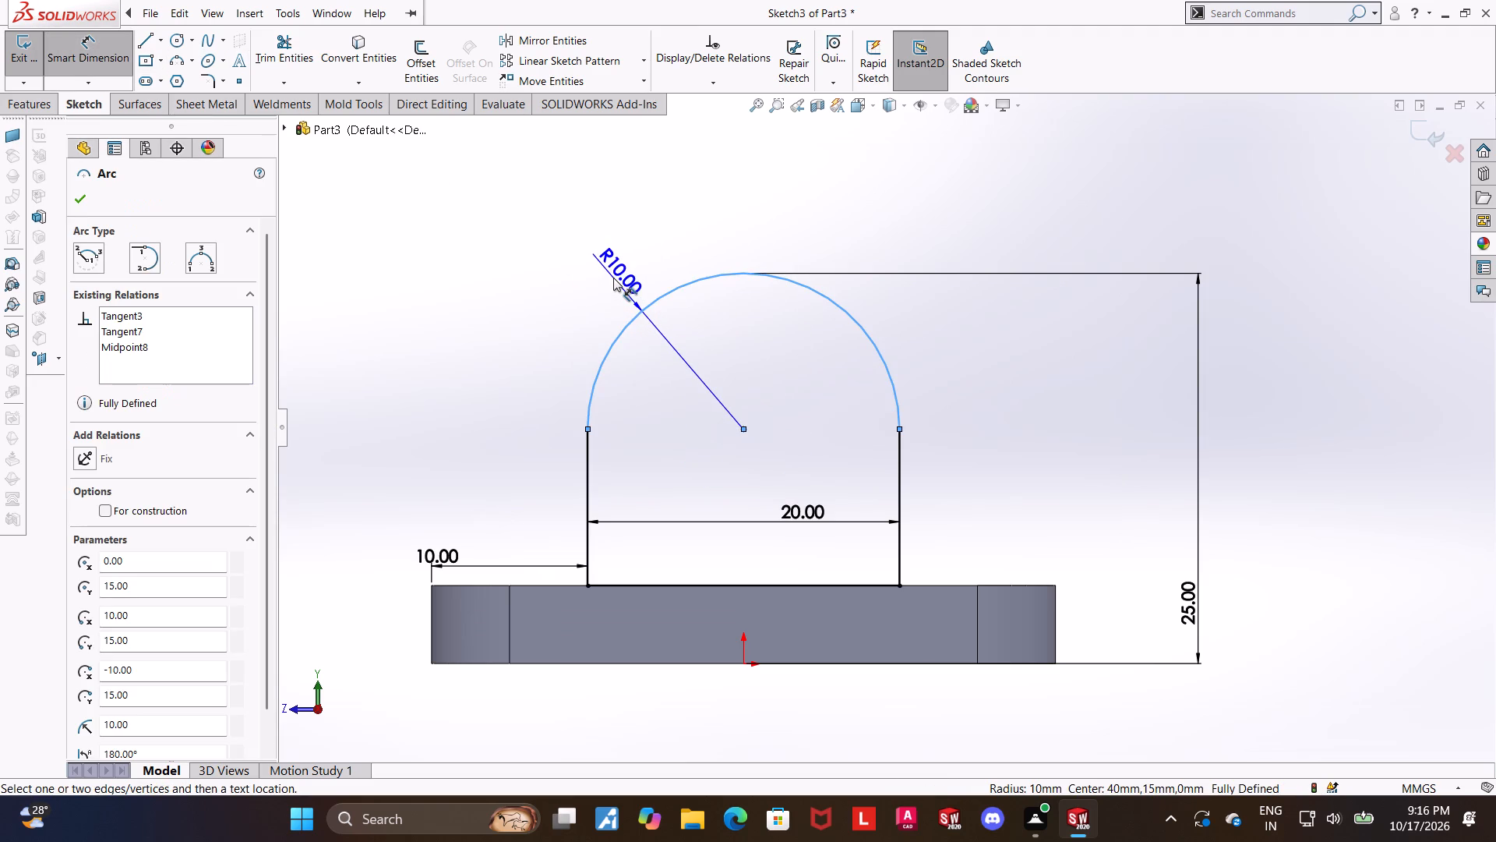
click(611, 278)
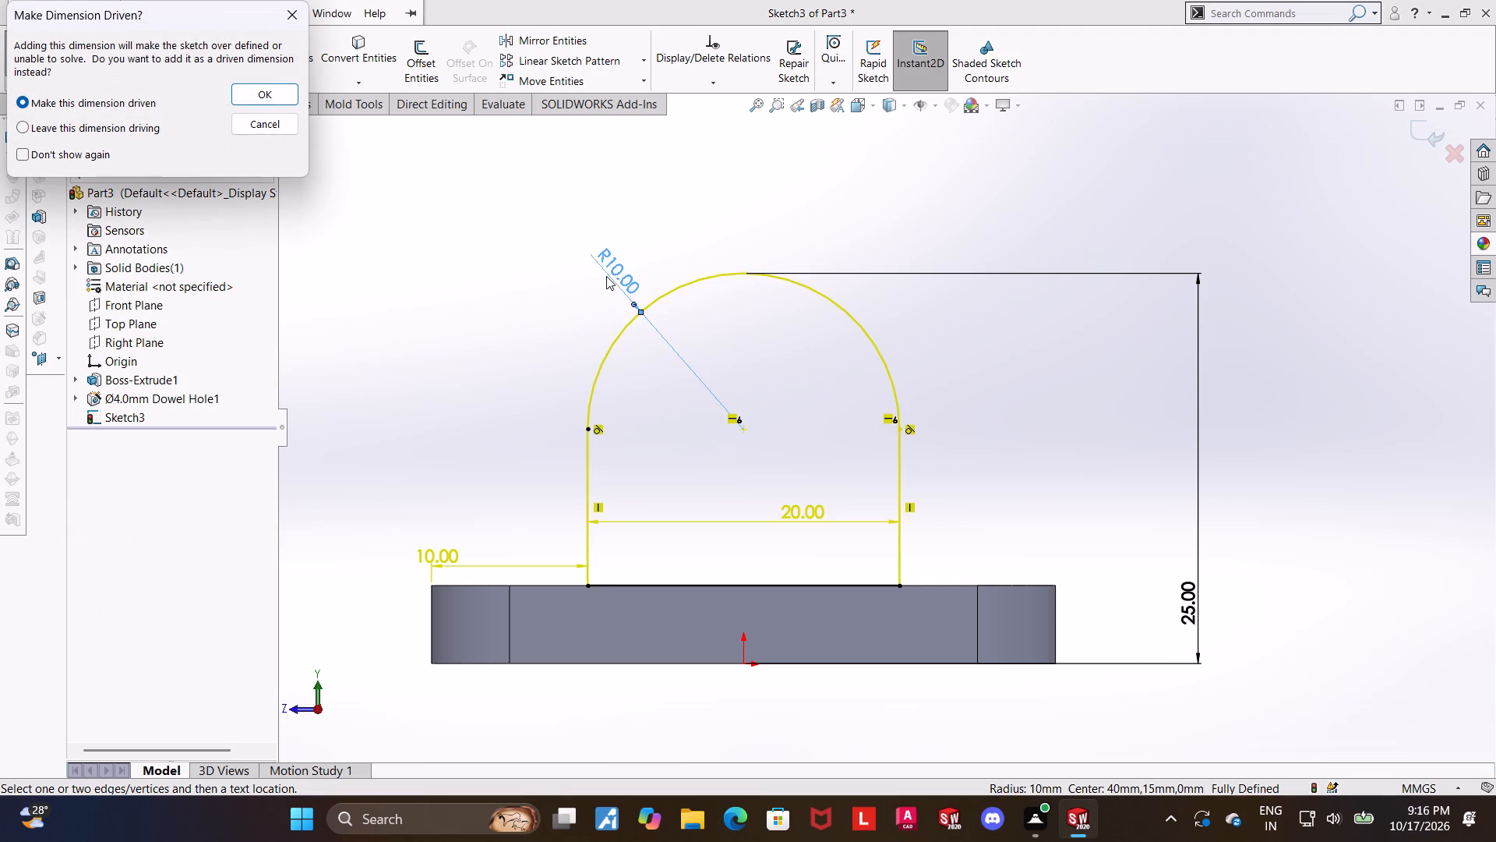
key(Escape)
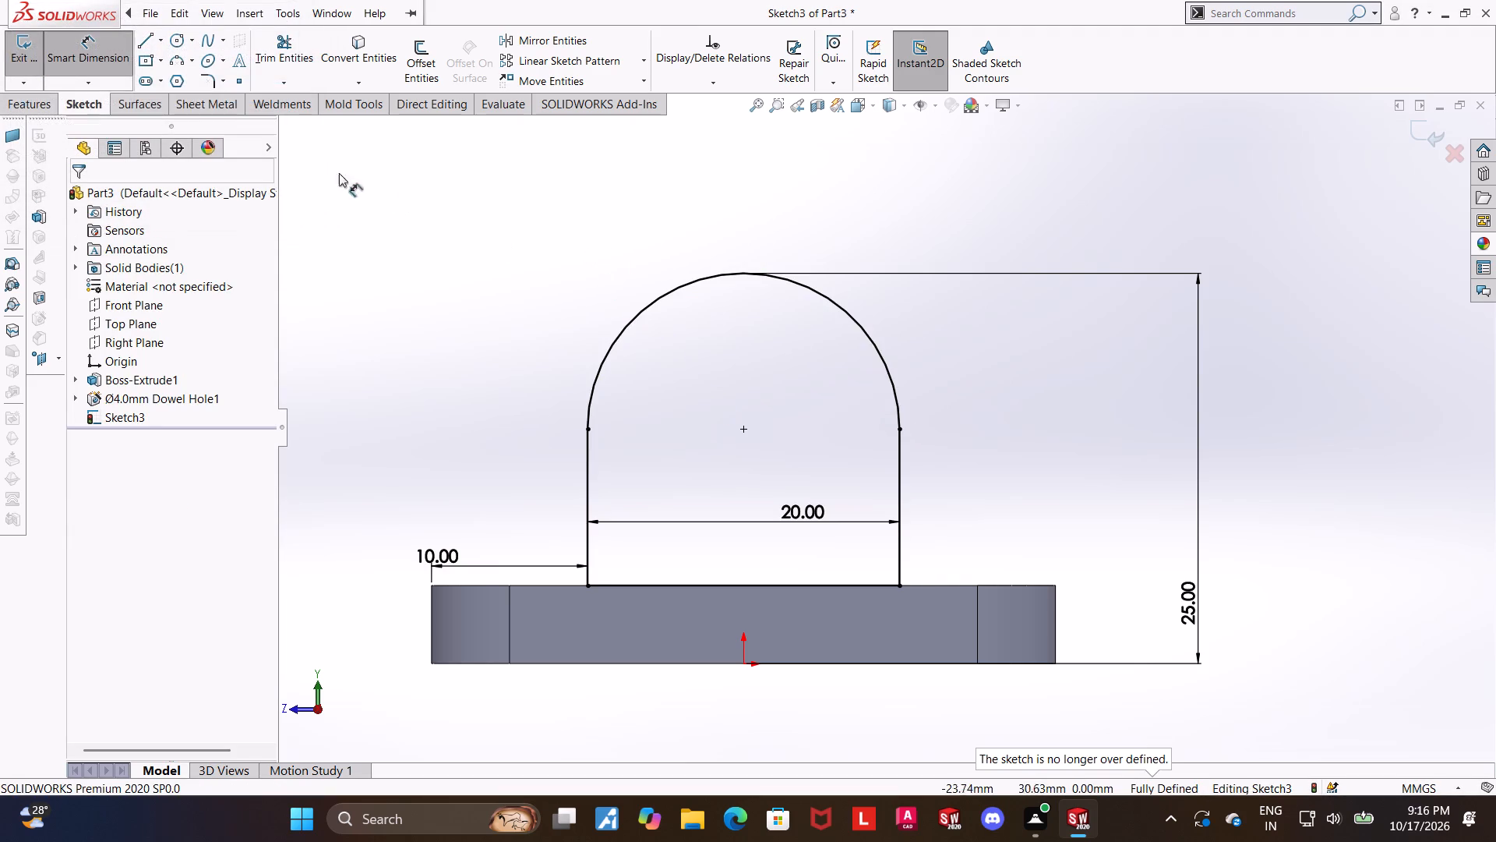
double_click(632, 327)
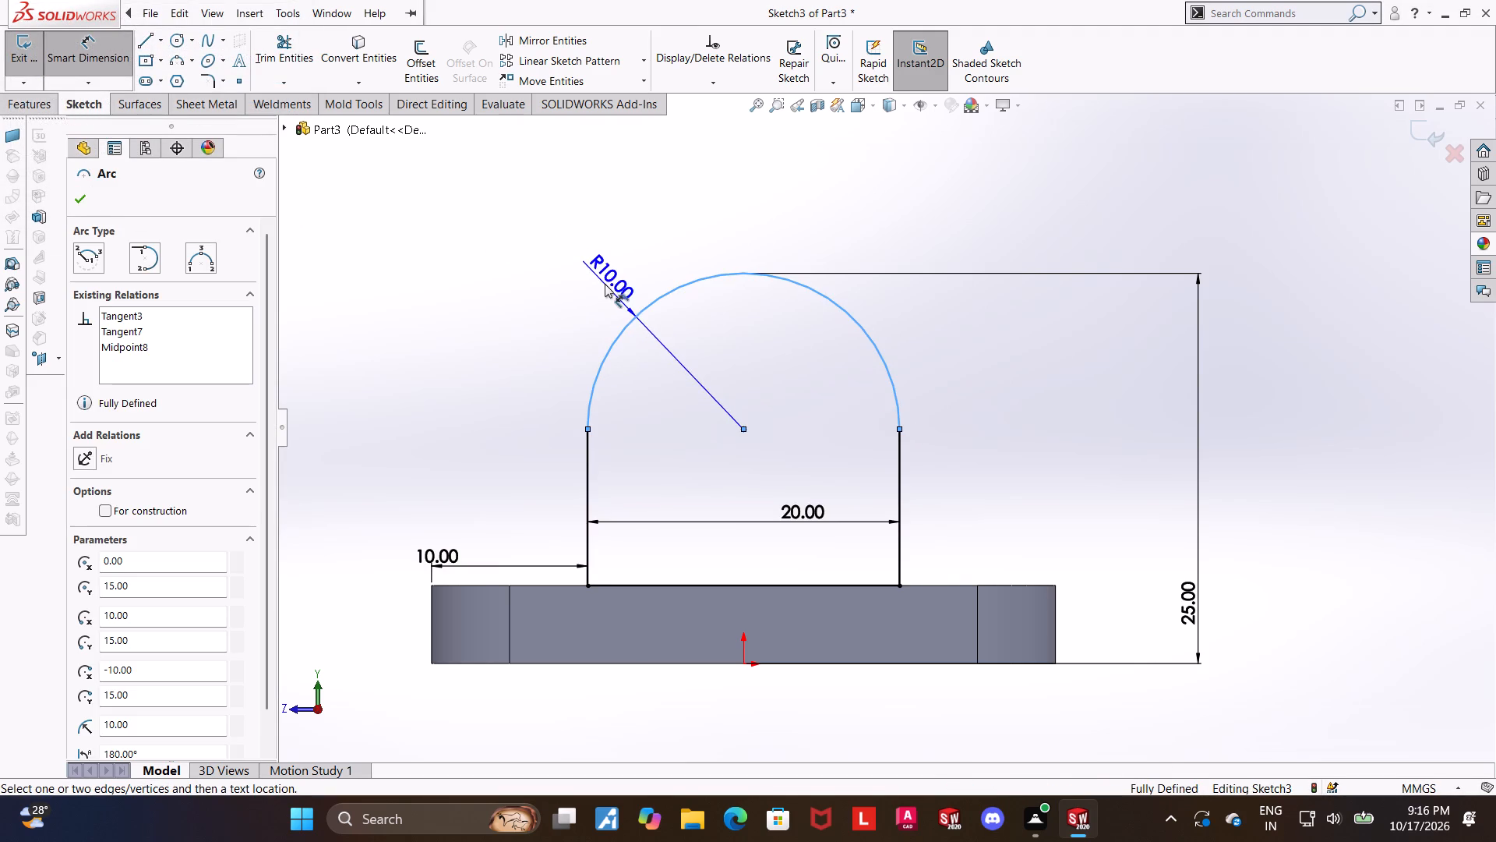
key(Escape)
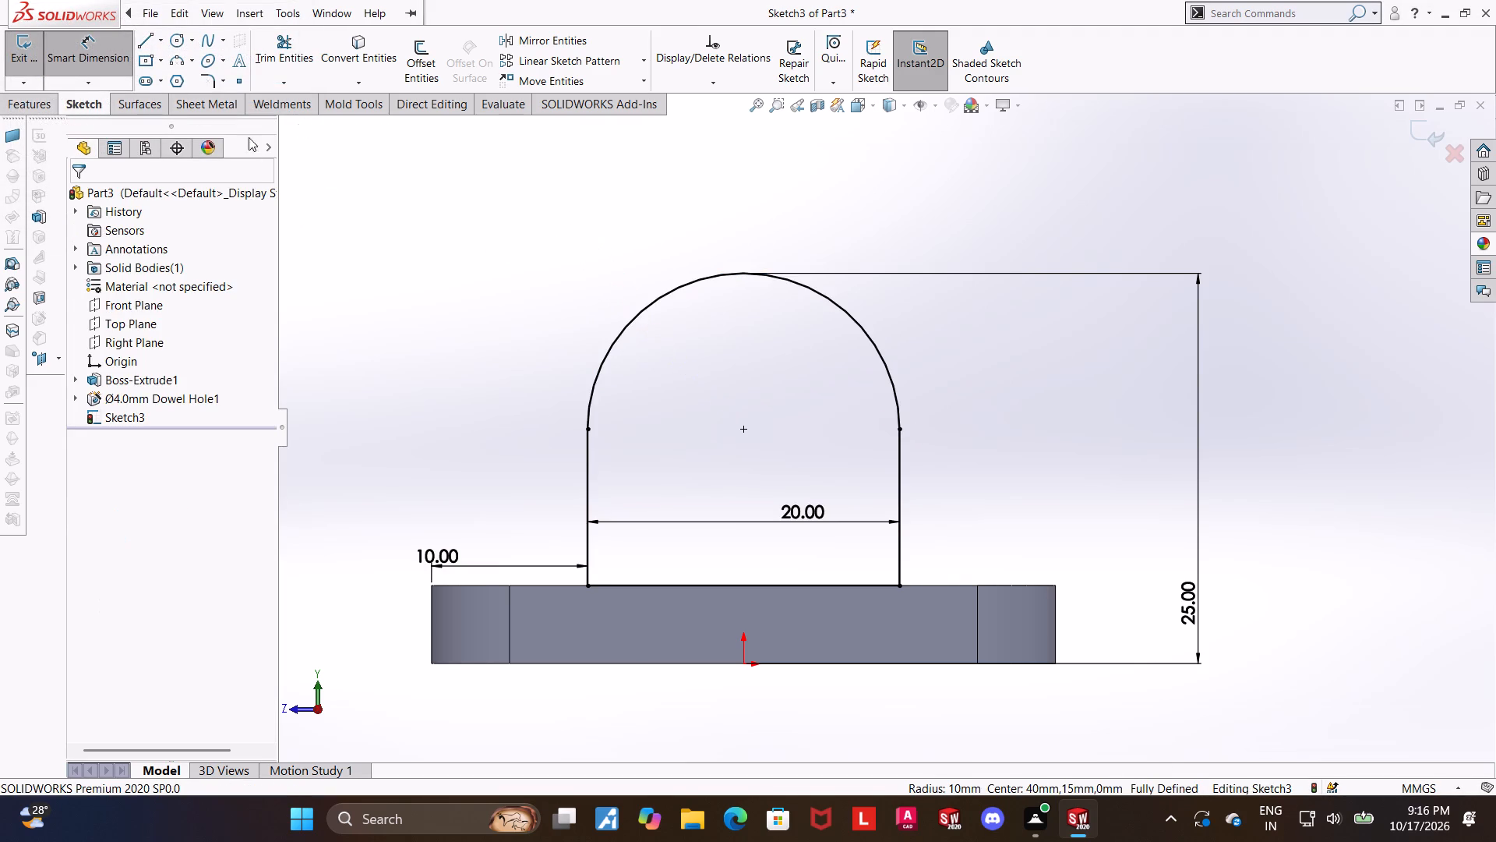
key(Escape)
Sketch a circle about 5.8 mm in diameter centred on the arc's centre point.
click(173, 43)
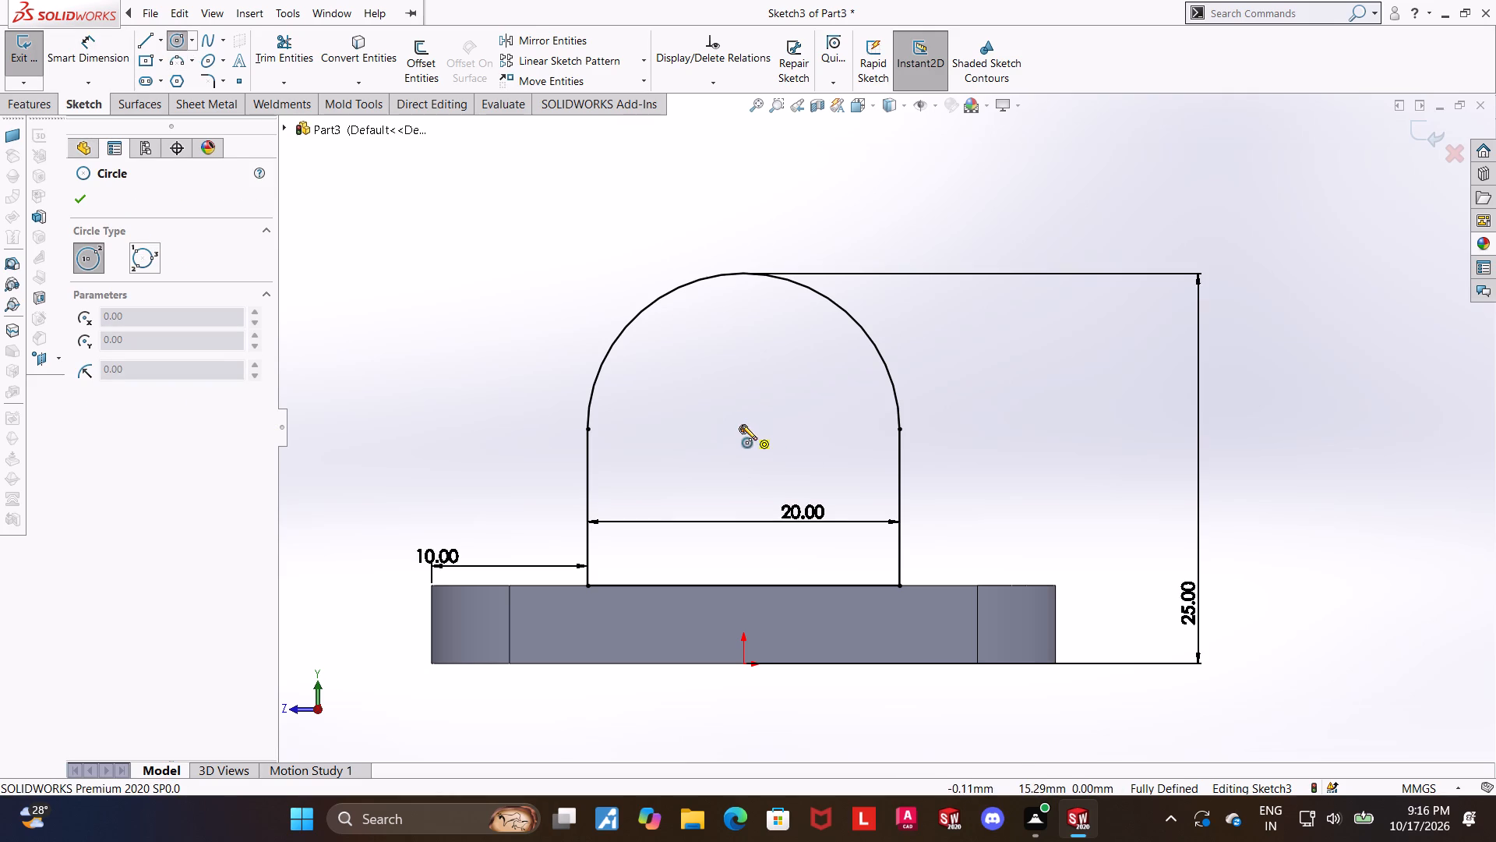
click(742, 425)
click(772, 394)
key(Escape)
Dimension the circle's diameter as 8 mm.
click(68, 51)
scroll(674, 333, up, 1)
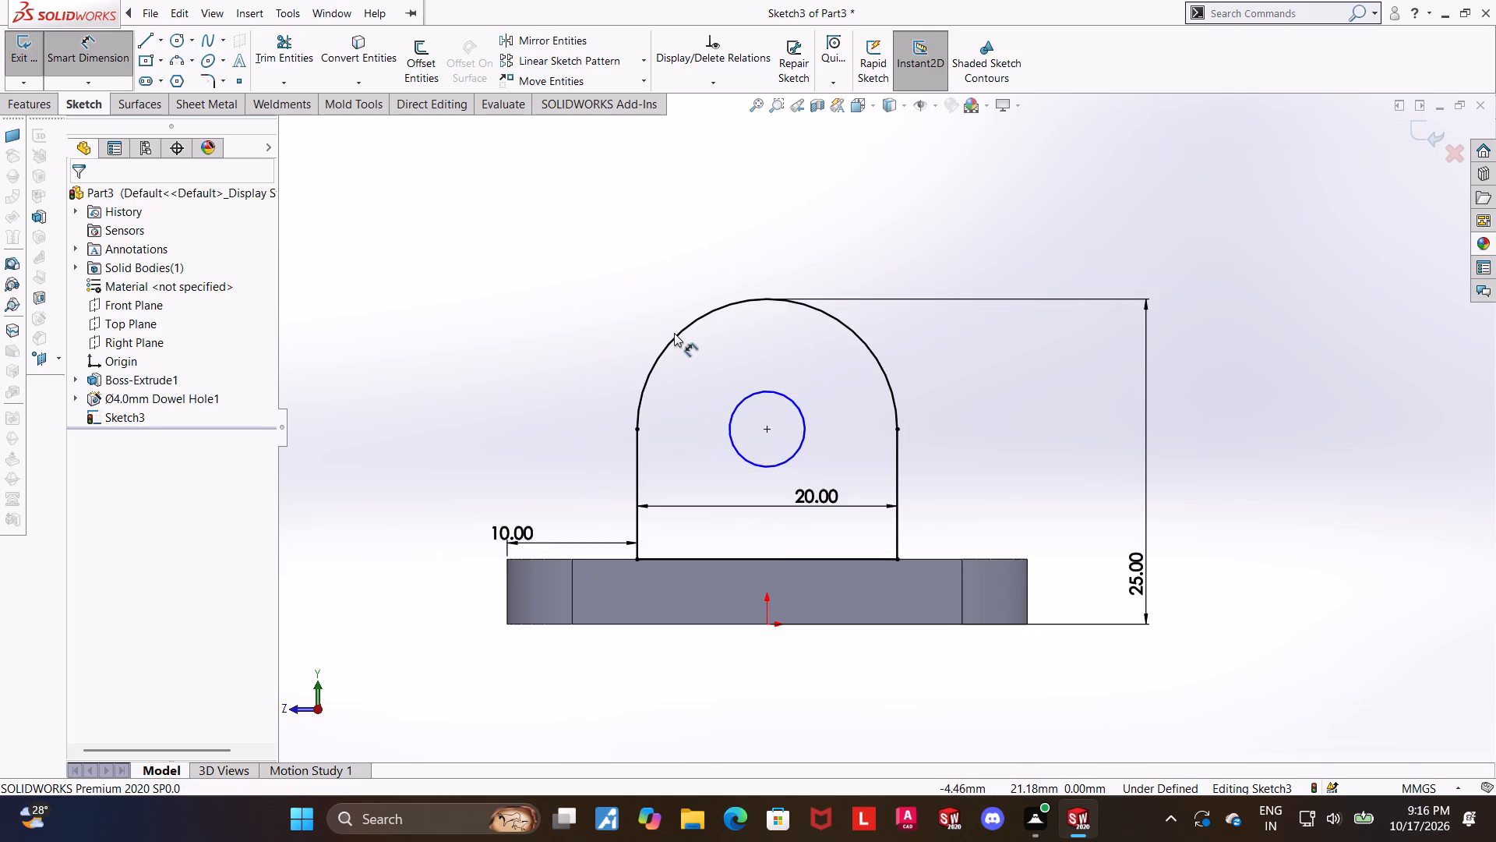
scroll(706, 362, down, 1)
click(764, 409)
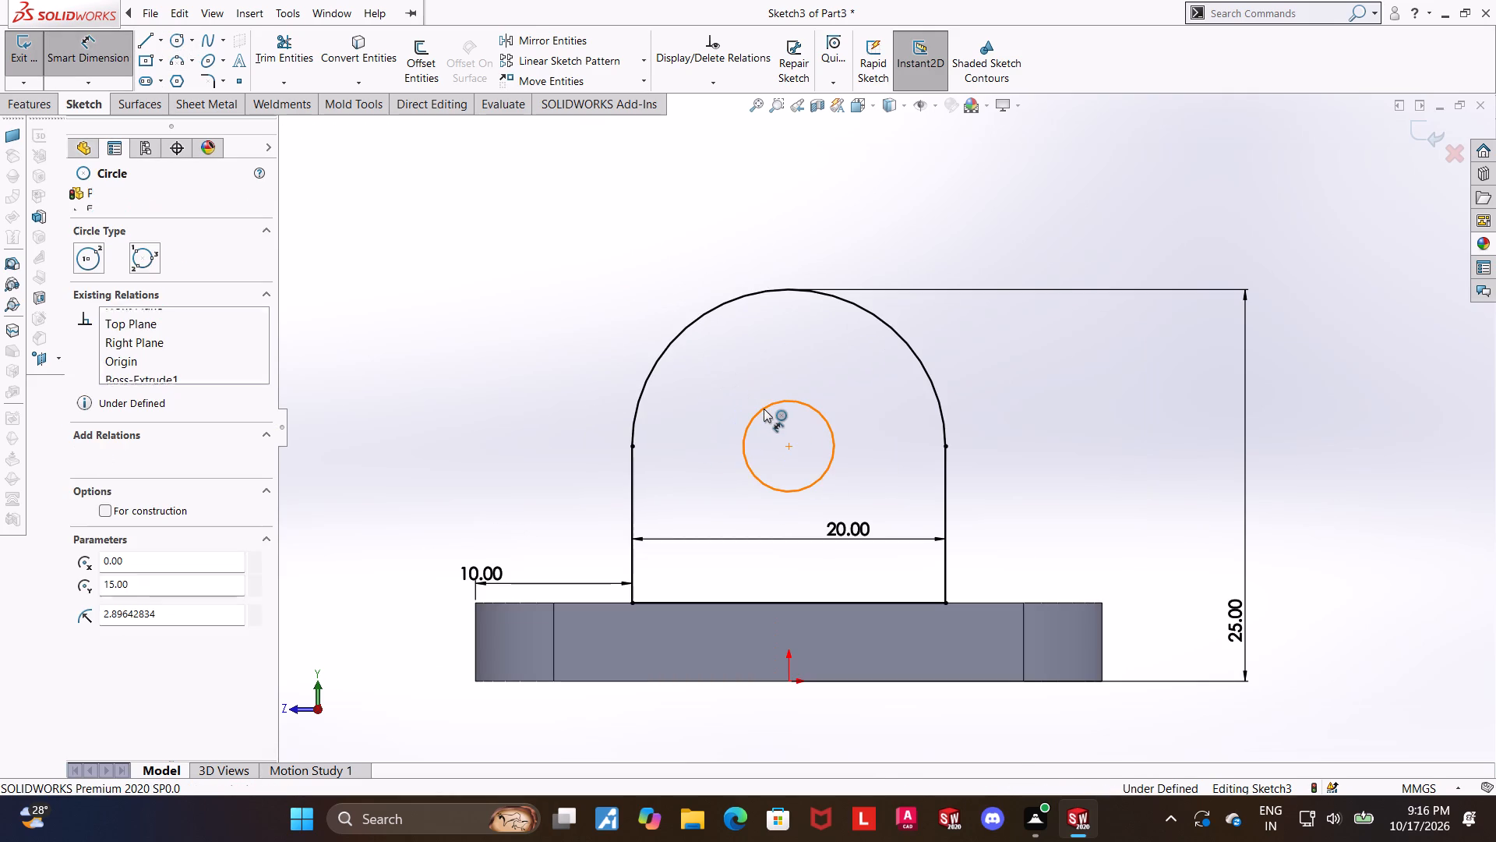
click(764, 384)
key(8)
key(Return)
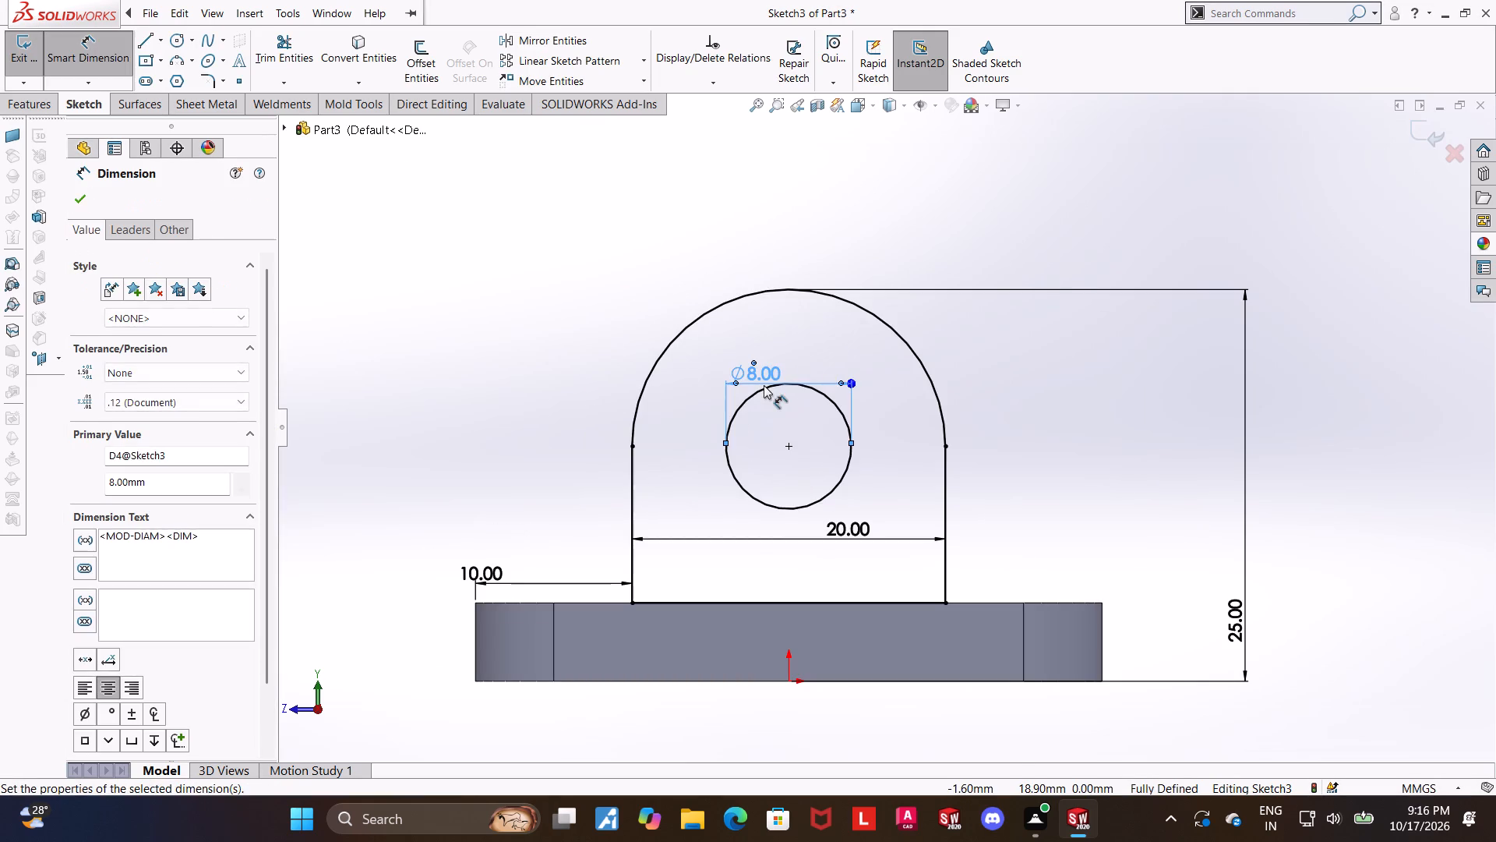
key(Escape)
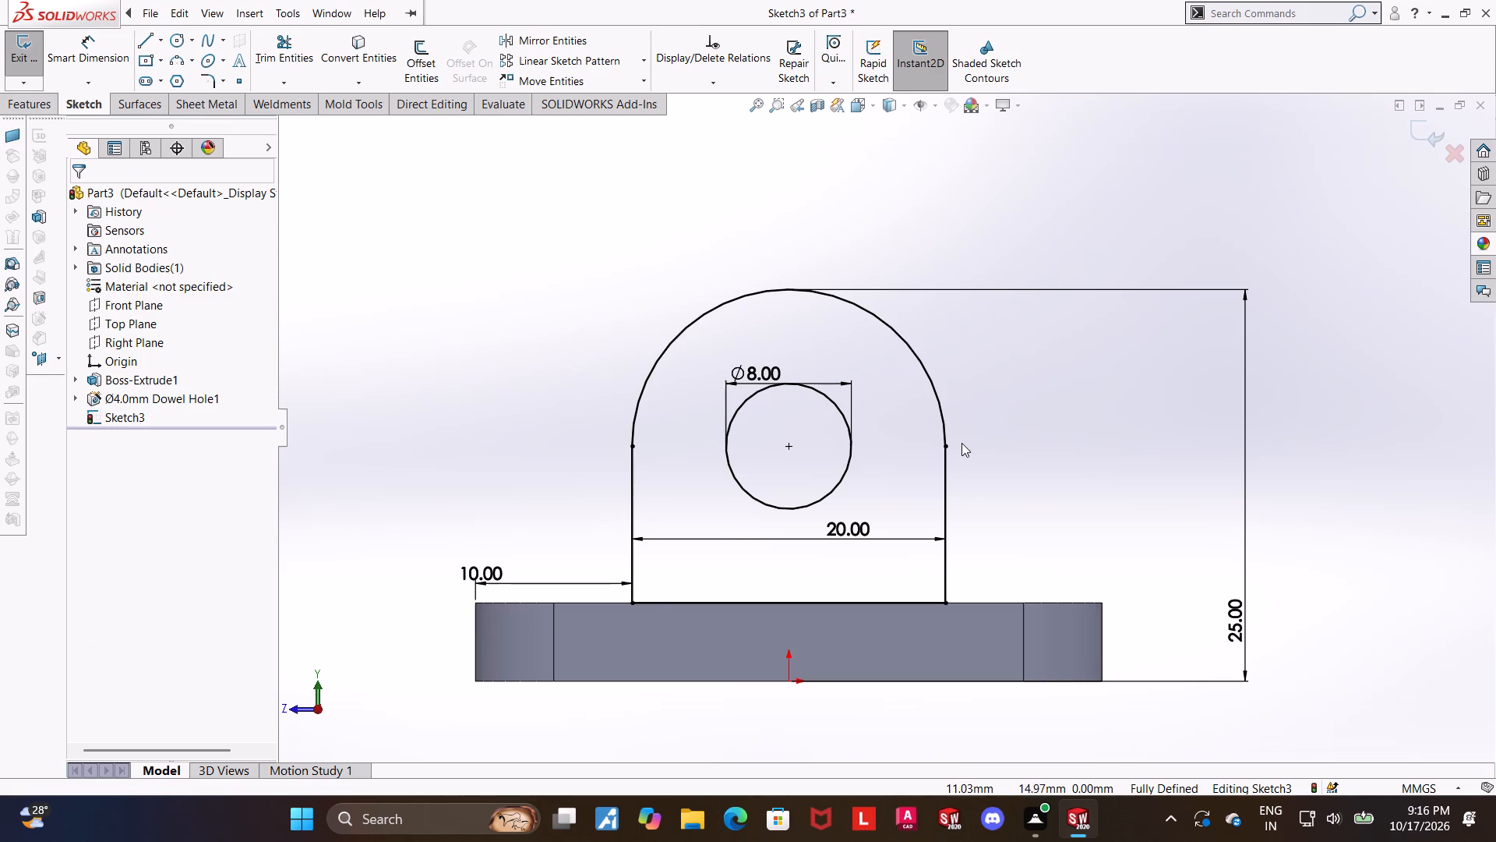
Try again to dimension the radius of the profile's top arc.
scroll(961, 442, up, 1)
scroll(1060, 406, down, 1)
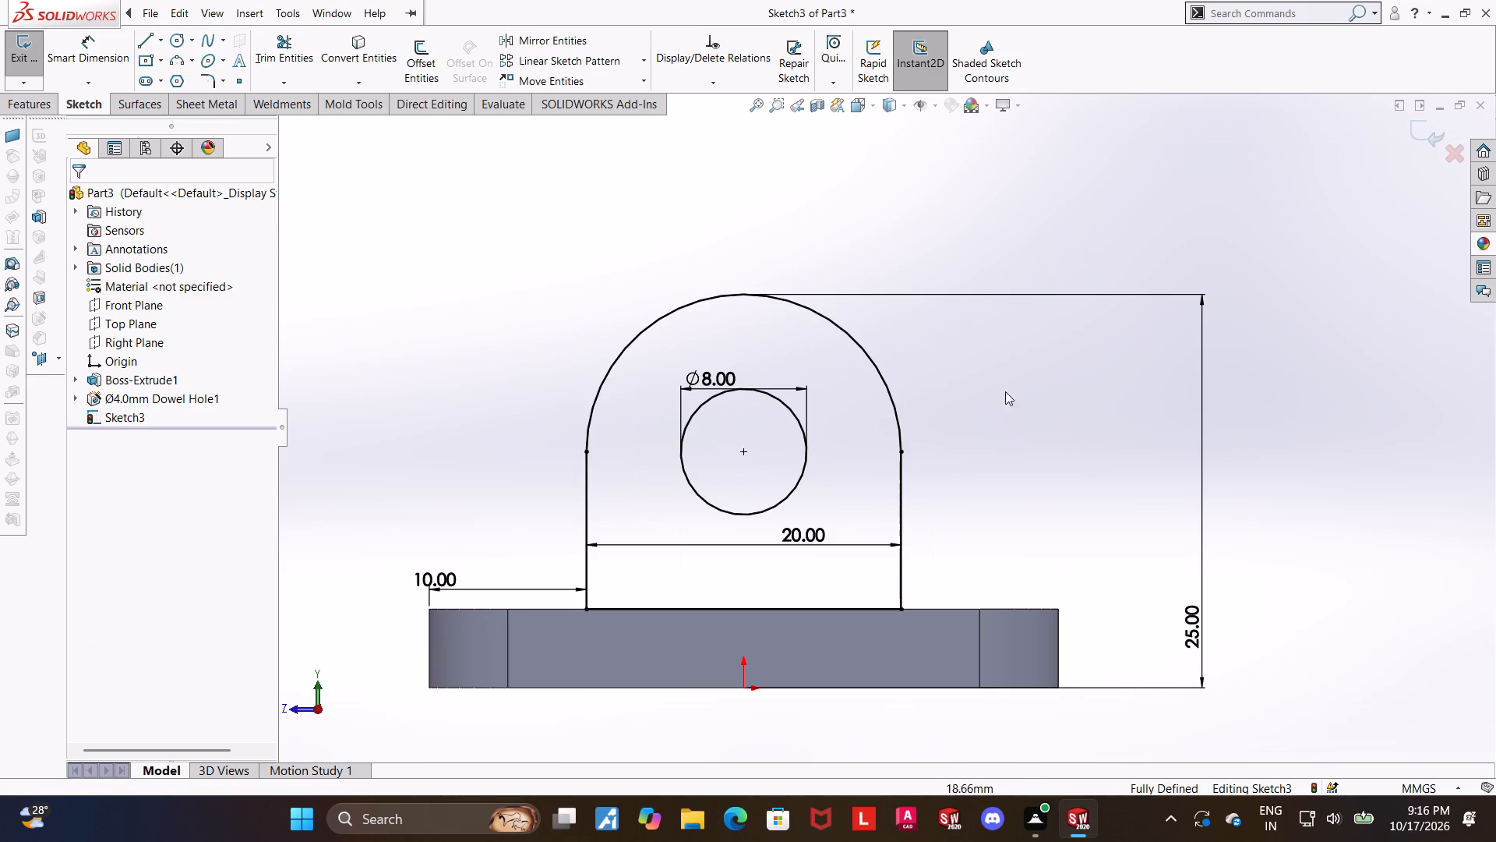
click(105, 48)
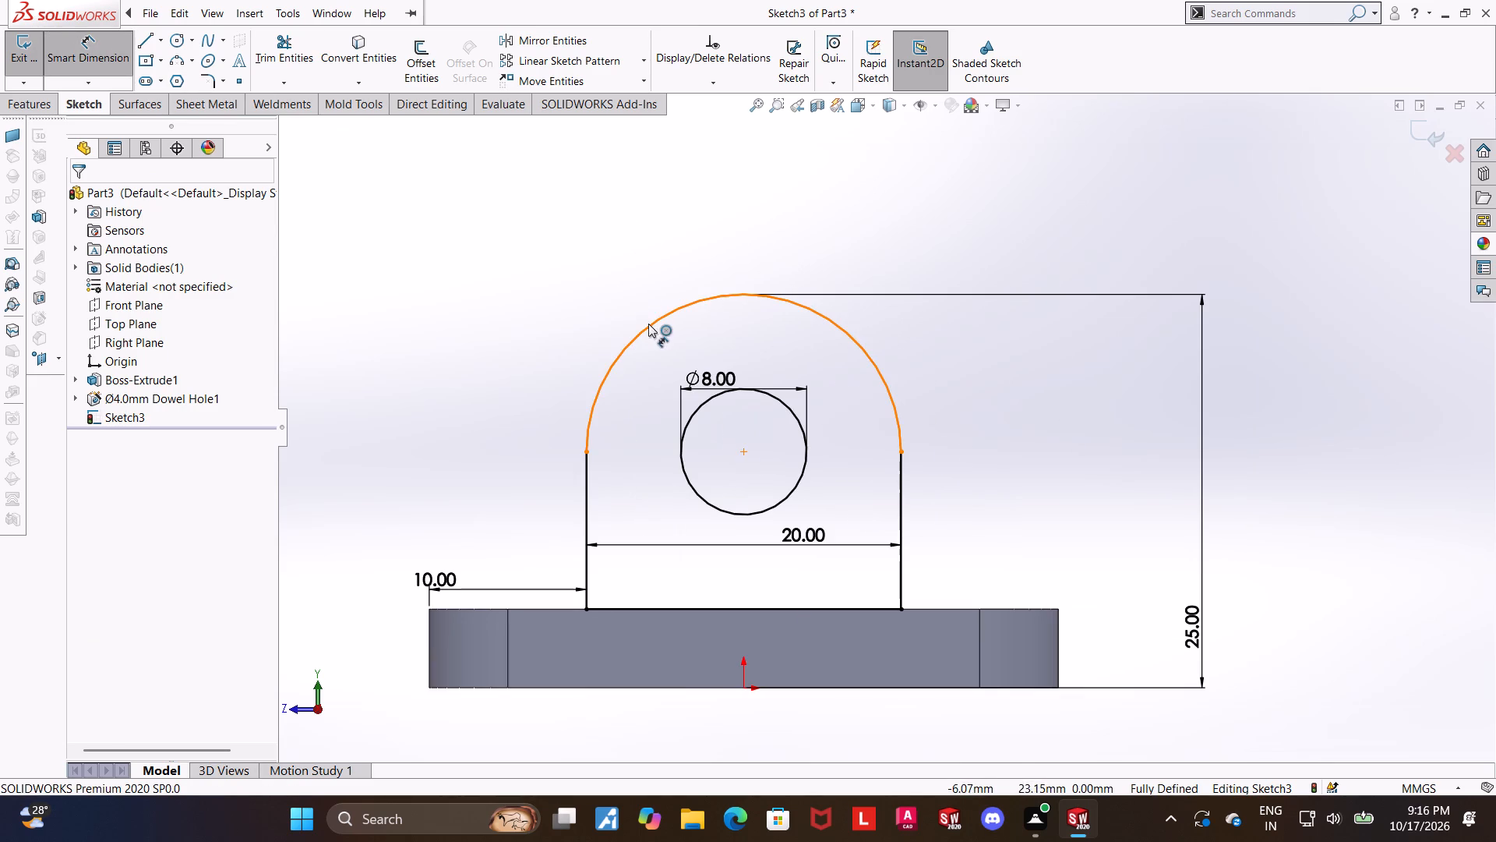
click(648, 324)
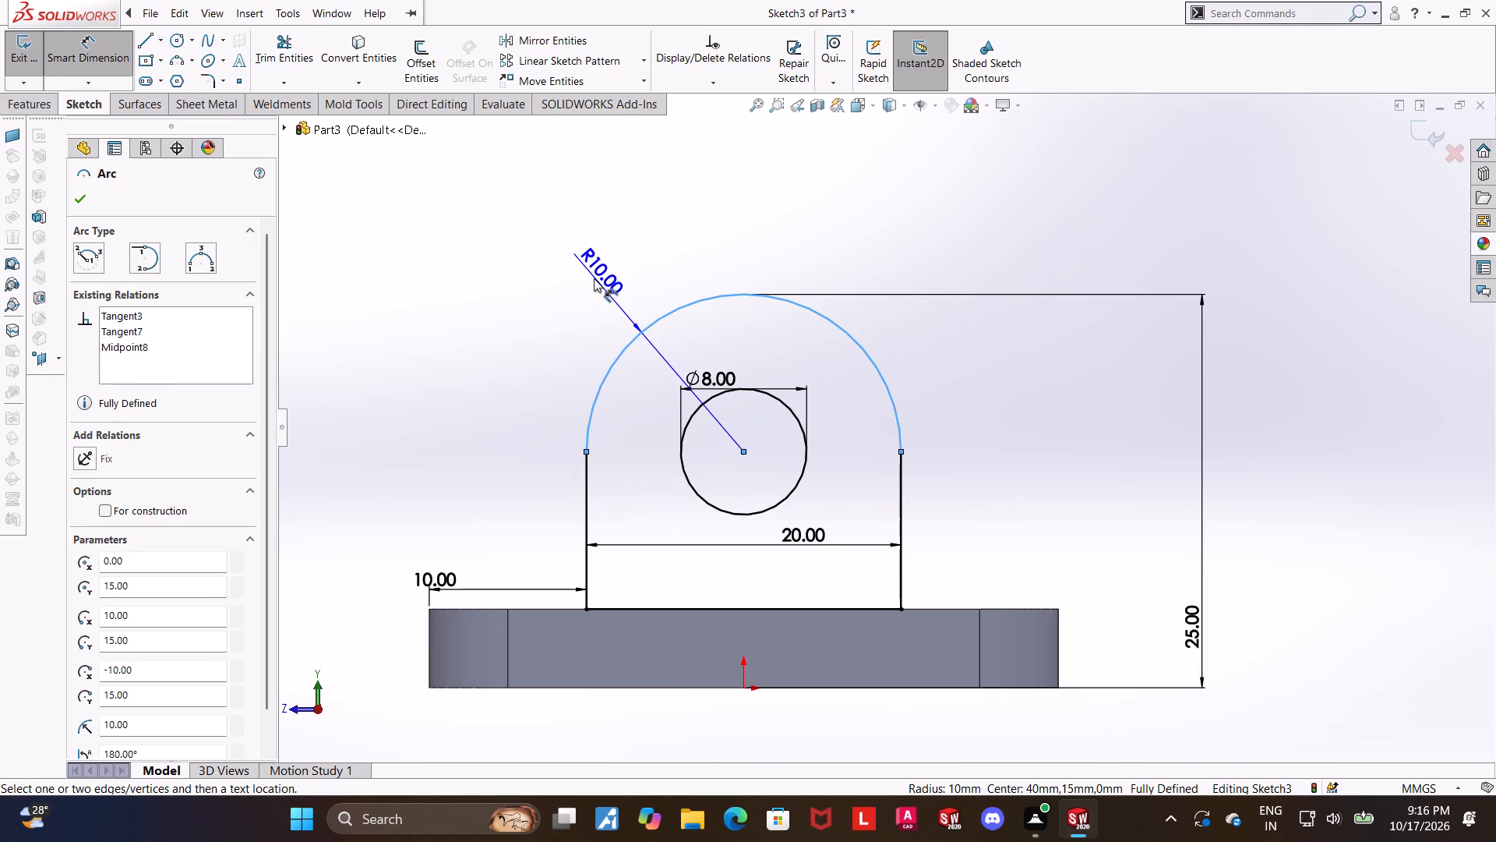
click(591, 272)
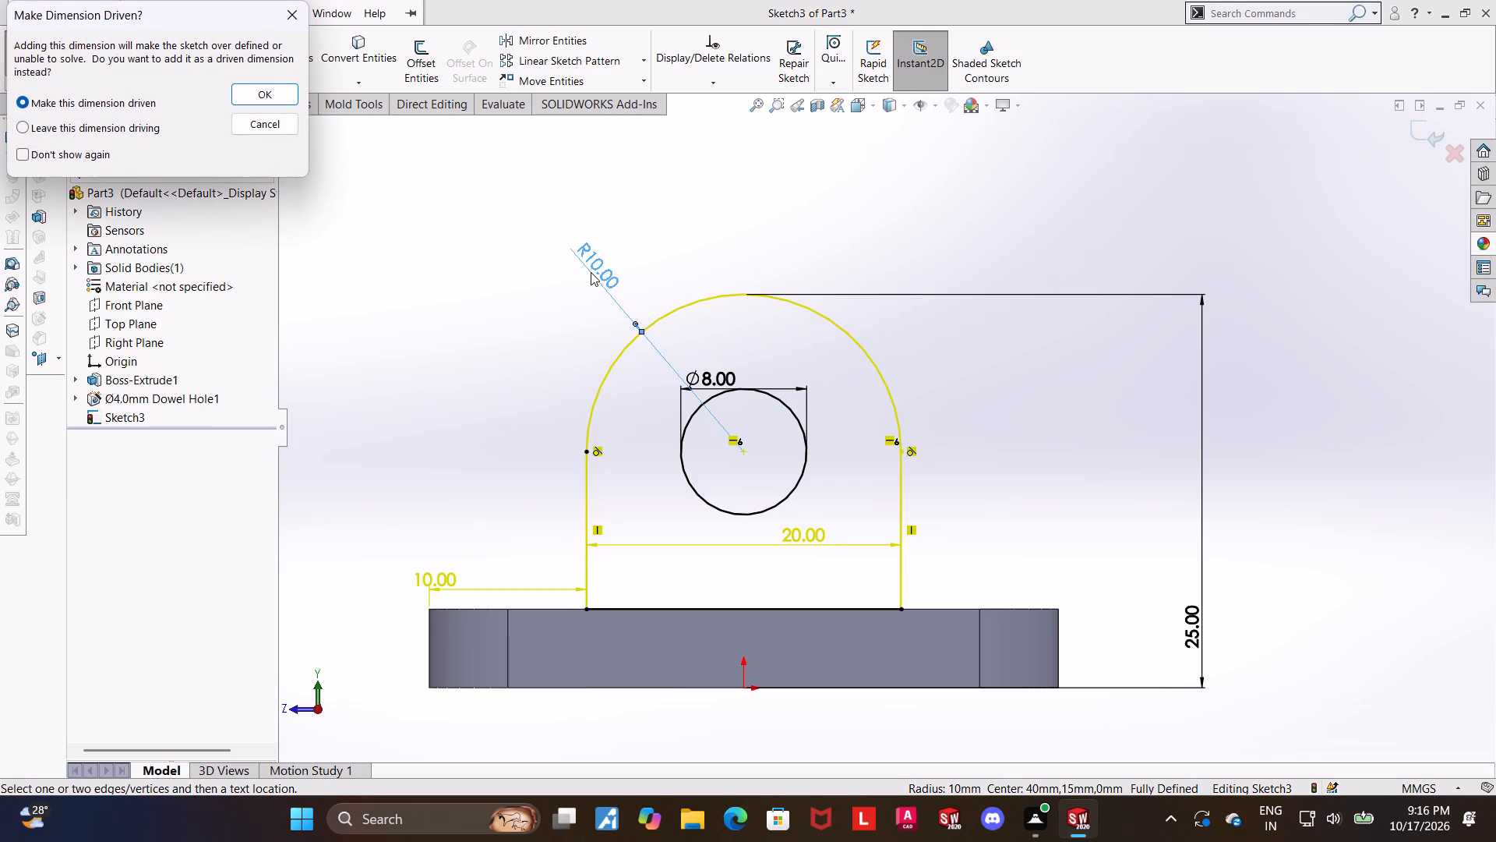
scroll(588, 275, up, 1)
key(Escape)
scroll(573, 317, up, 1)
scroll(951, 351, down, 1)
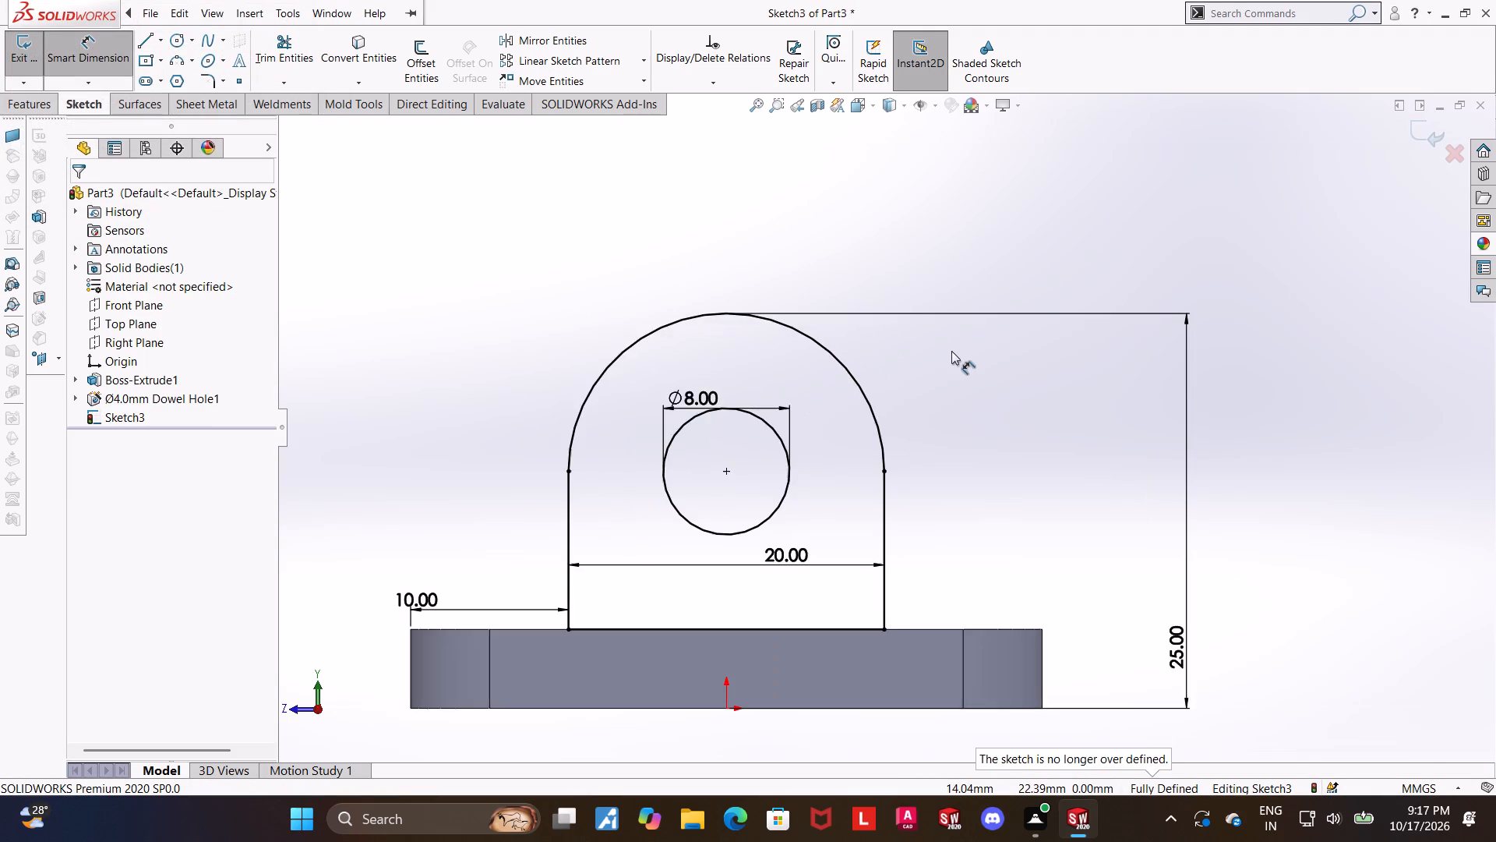
Exit the sketch and extrude the upright profile as a blind boss 10 mm deep, reversed inward over the plate and merged with it.
scroll(1021, 350, up, 1)
click(1410, 133)
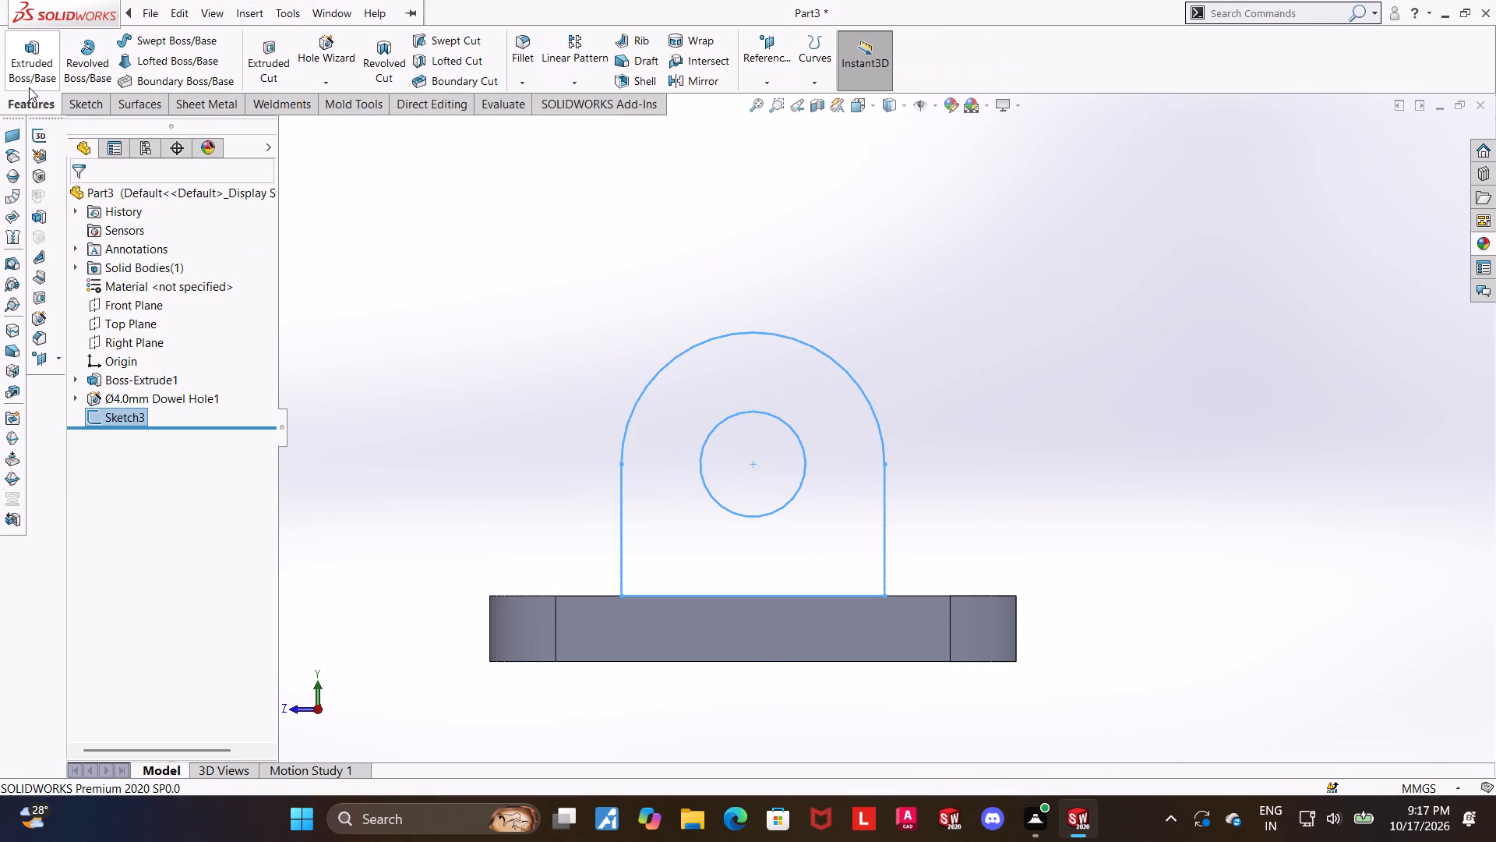
click(26, 68)
scroll(545, 423, up, 1)
middle_drag(551, 423, 638, 477)
scroll(636, 470, up, 4)
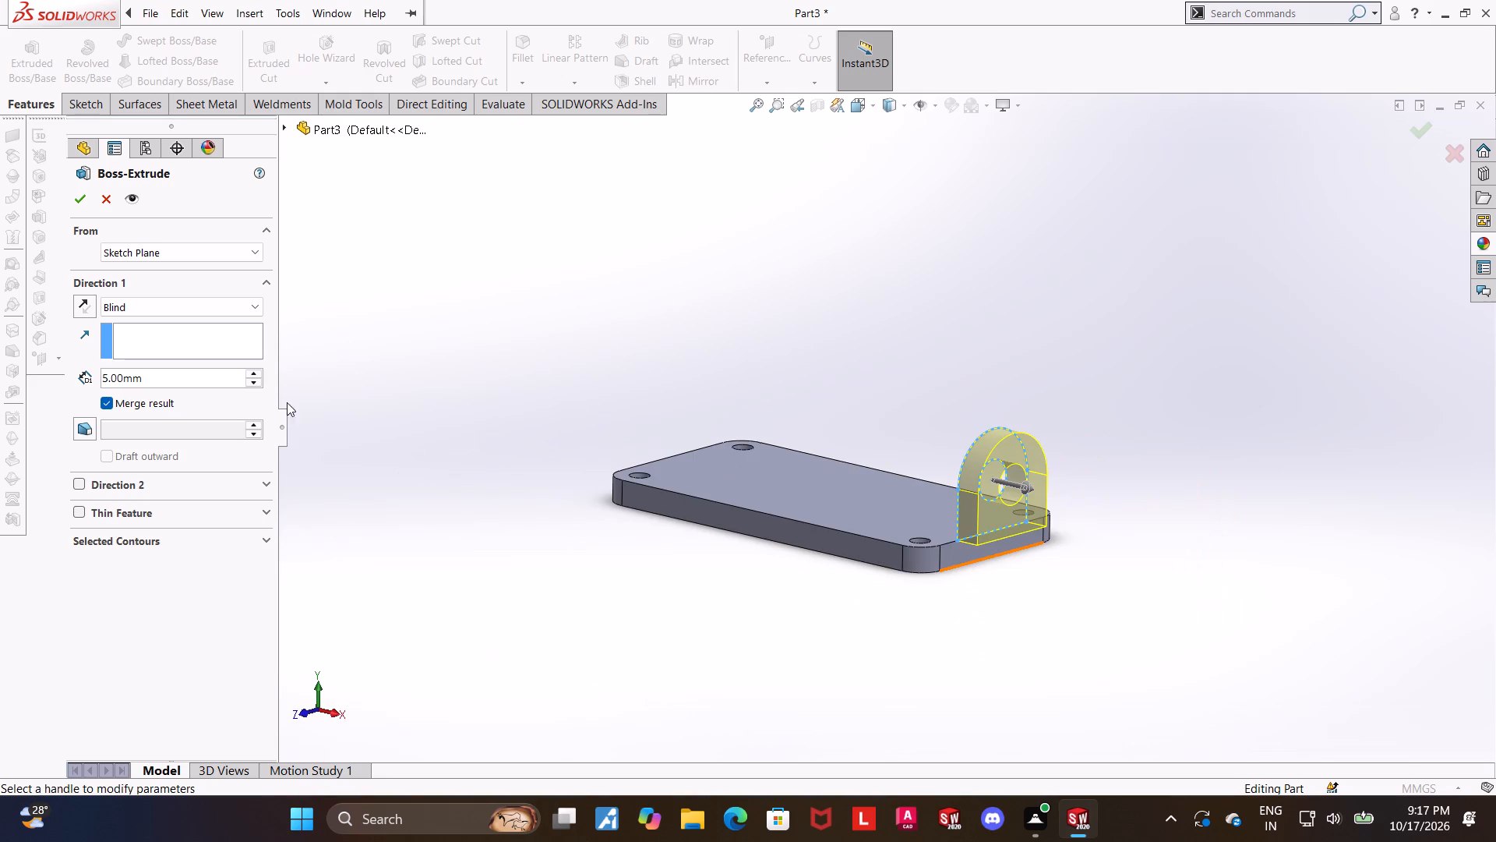
click(79, 313)
middle_drag(900, 449, 937, 474)
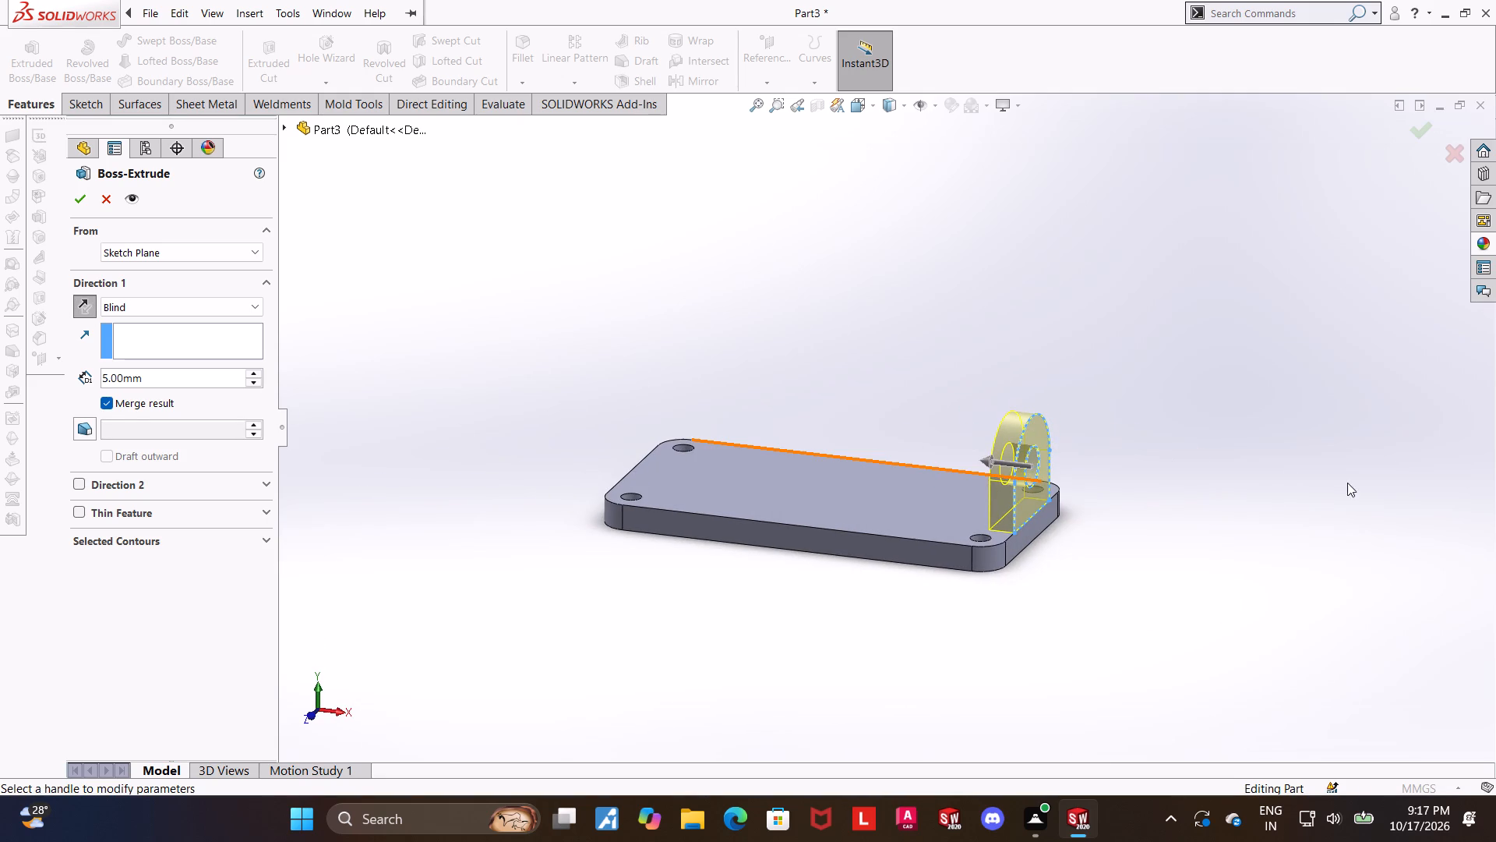
scroll(1103, 448, down, 1)
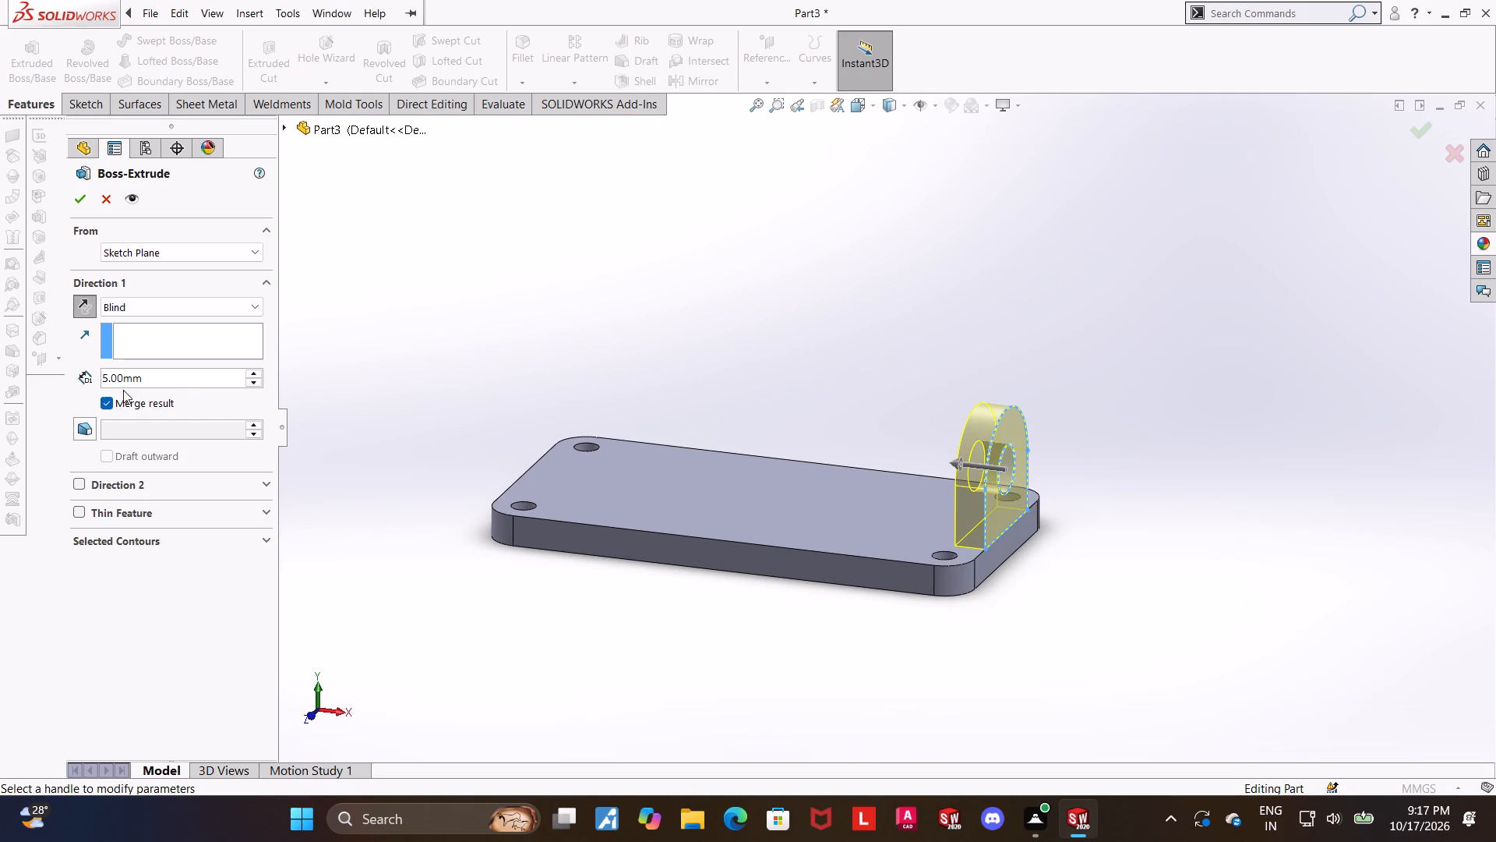
click(161, 384)
drag(163, 383, 44, 366)
text(10)
key(Return)
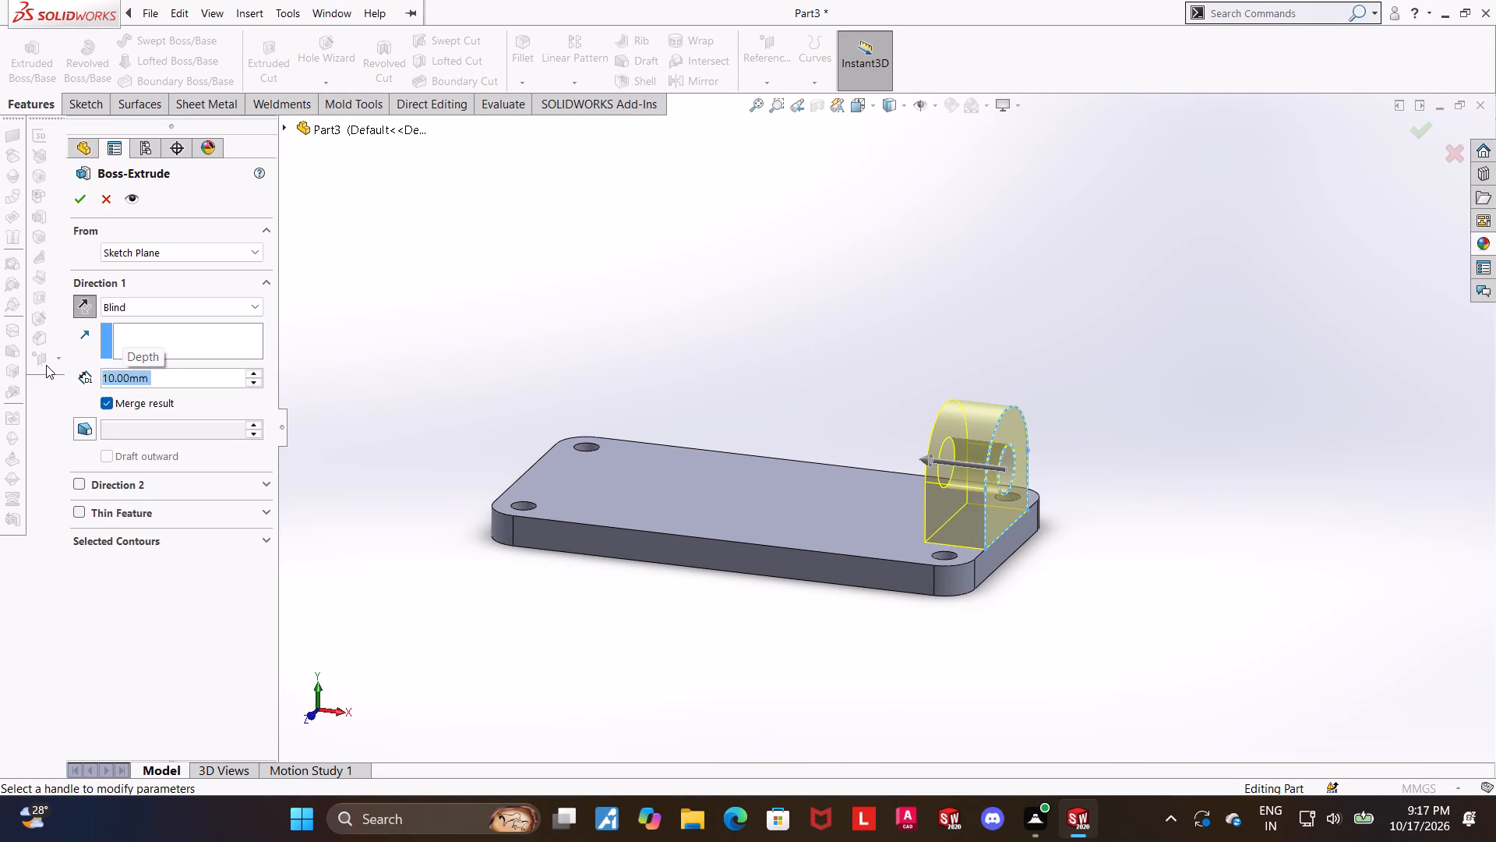
scroll(545, 366, up, 1)
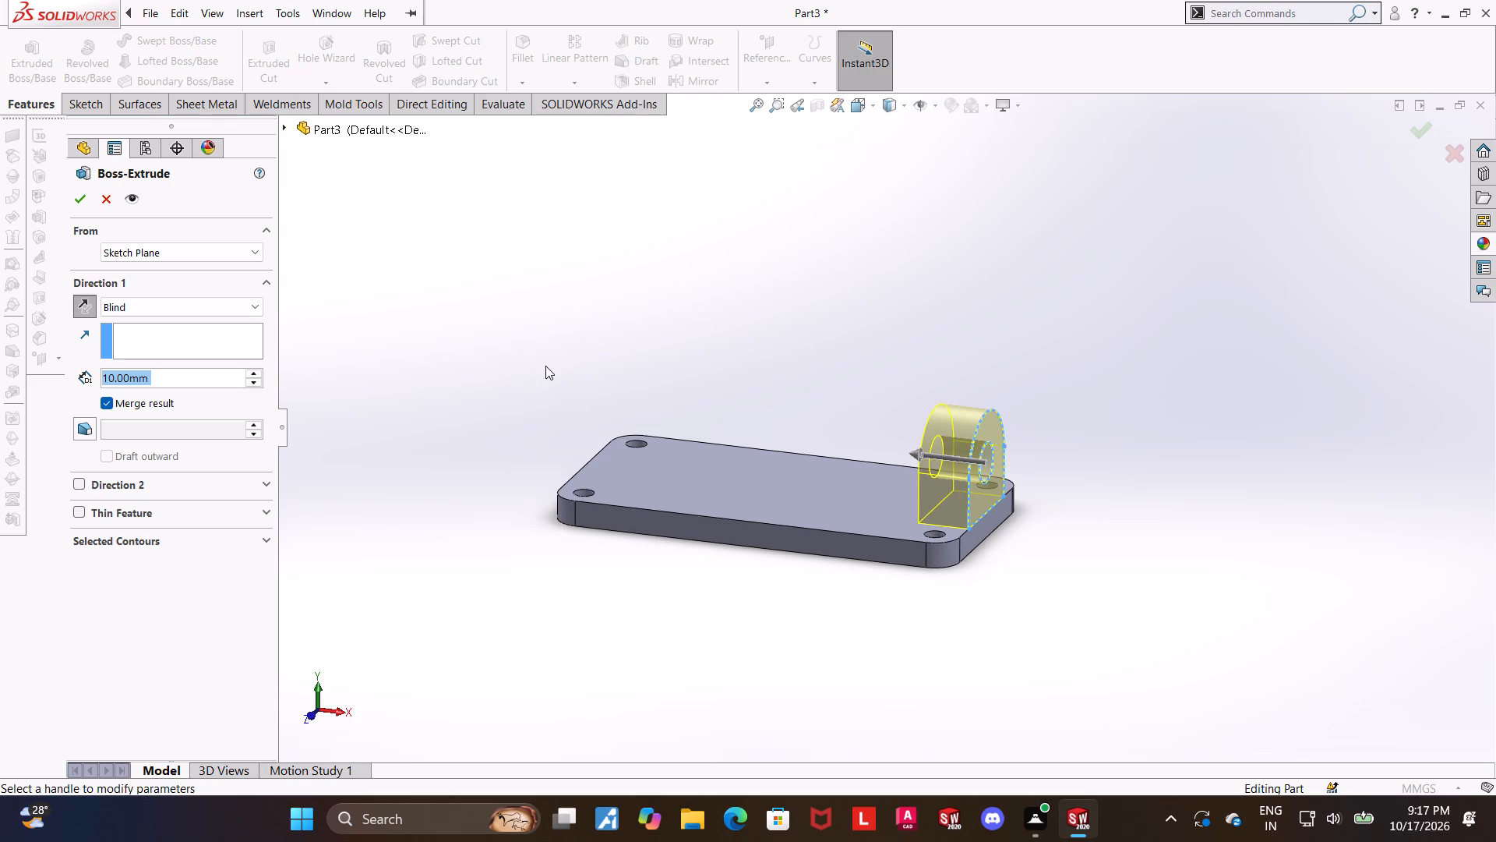
middle_drag(556, 371, 563, 394)
scroll(940, 417, up, 1)
scroll(941, 418, down, 1)
middle_click(1010, 430)
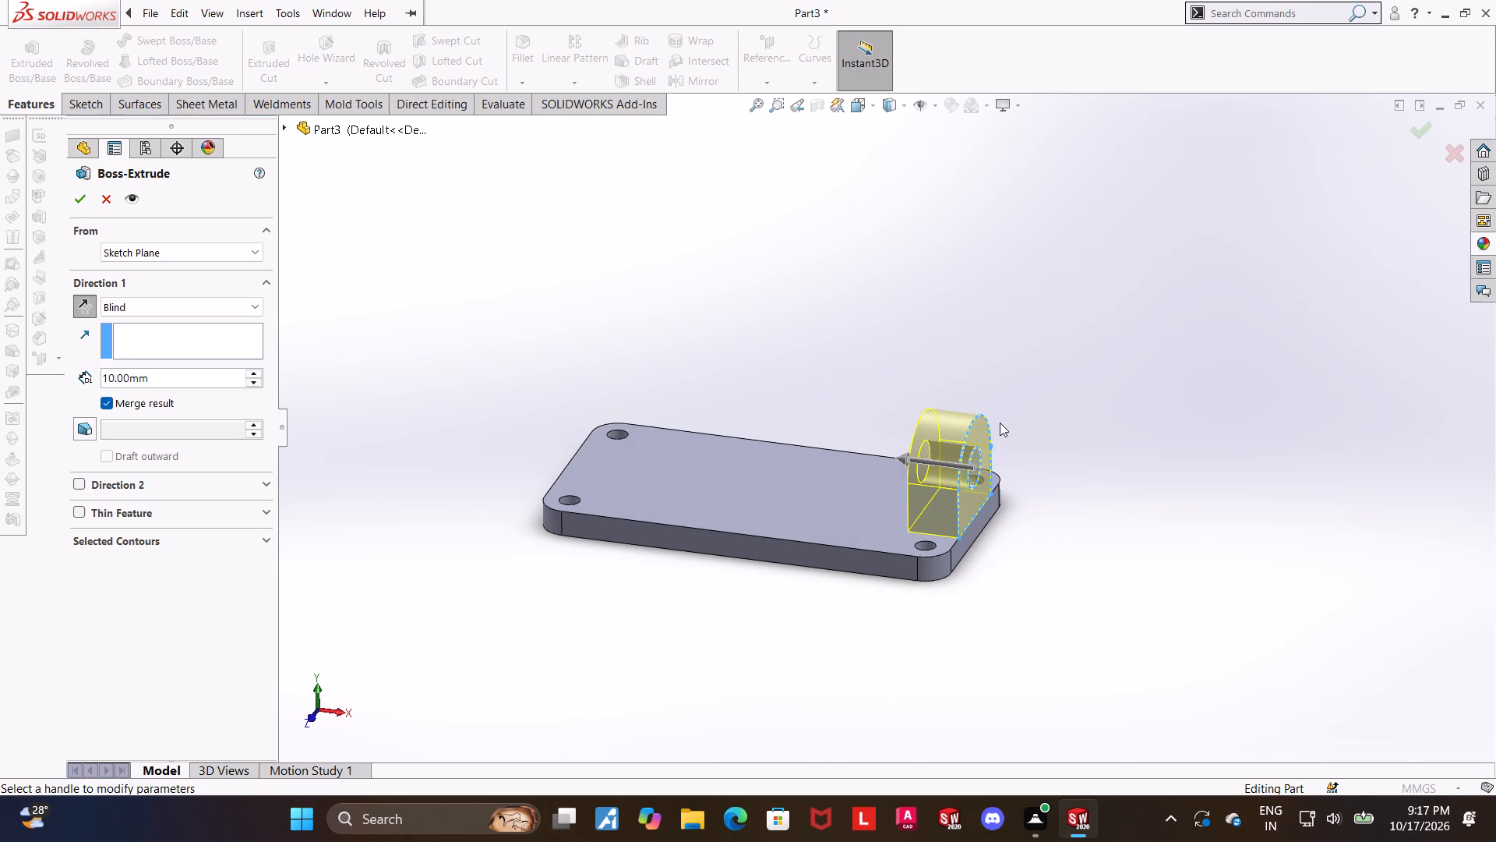
scroll(1009, 405, down, 1)
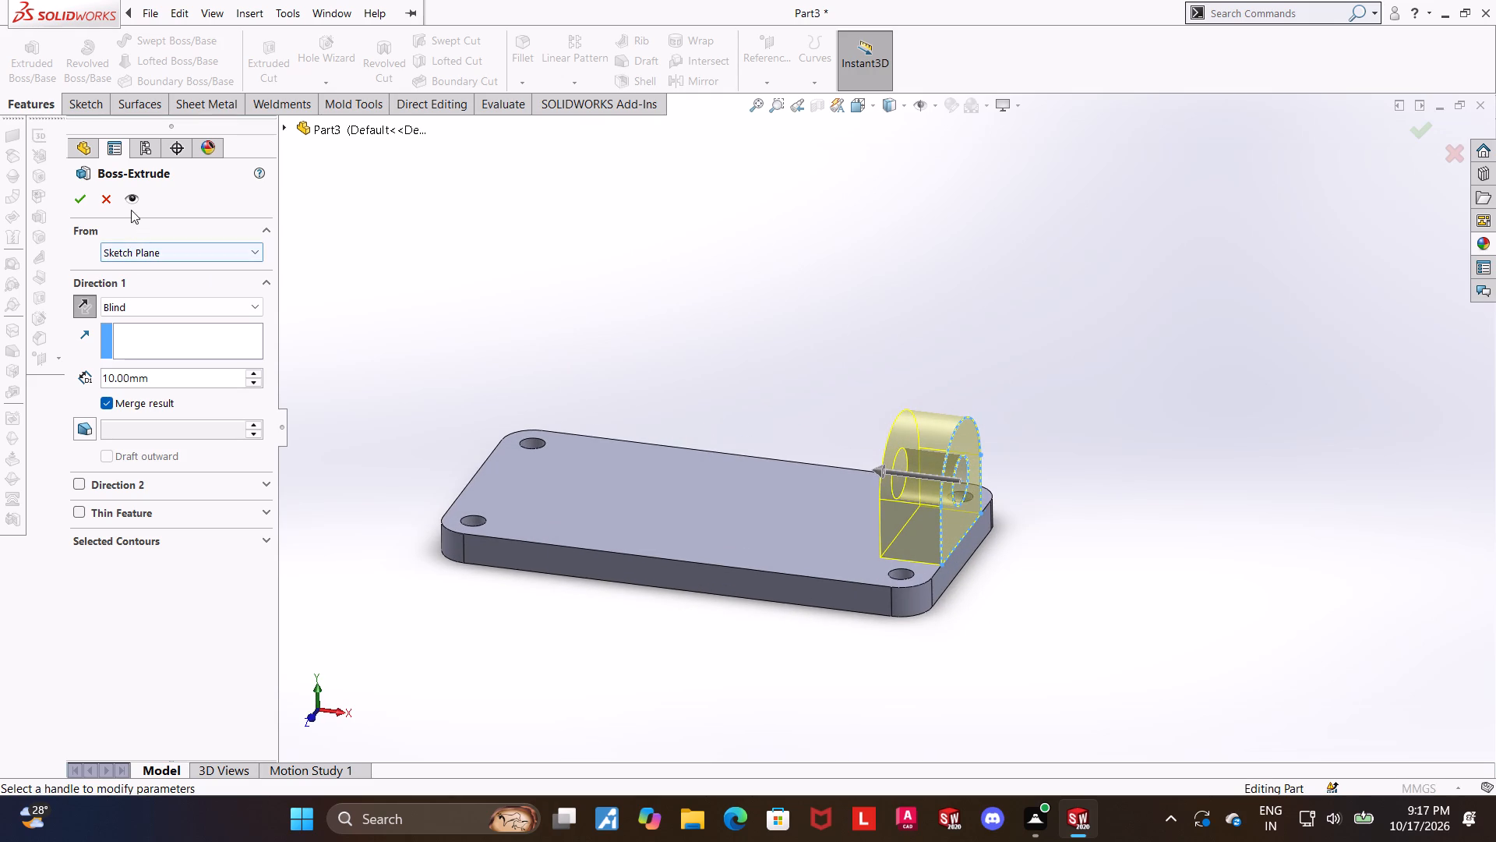
scroll(1013, 444, up, 1)
scroll(969, 463, down, 1)
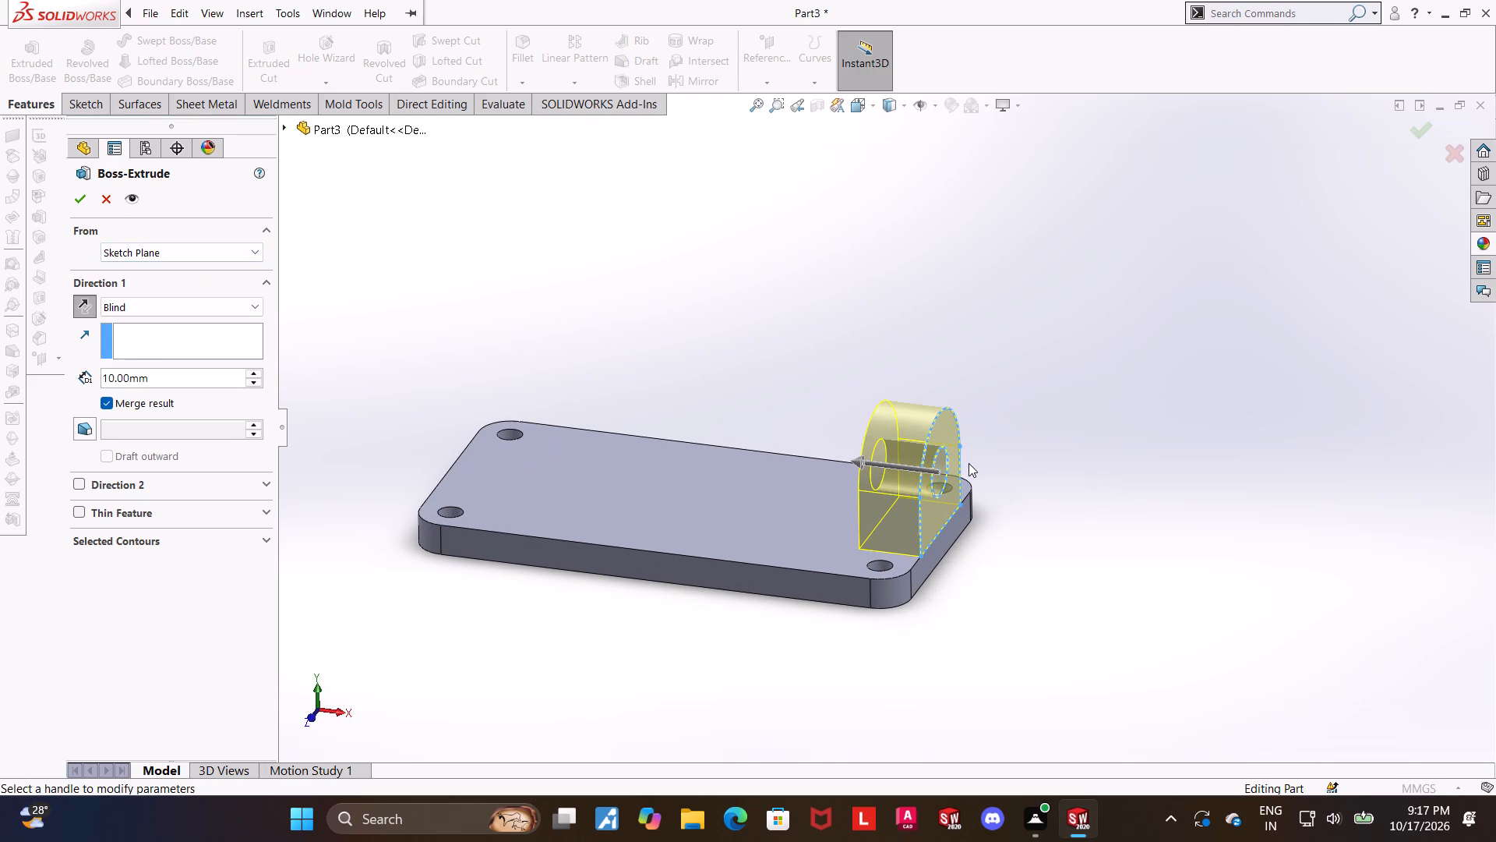
click(80, 210)
Mirror the upright boss about the Right Plane to the opposite end of the plate.
click(985, 414)
middle_drag(991, 413, 980, 450)
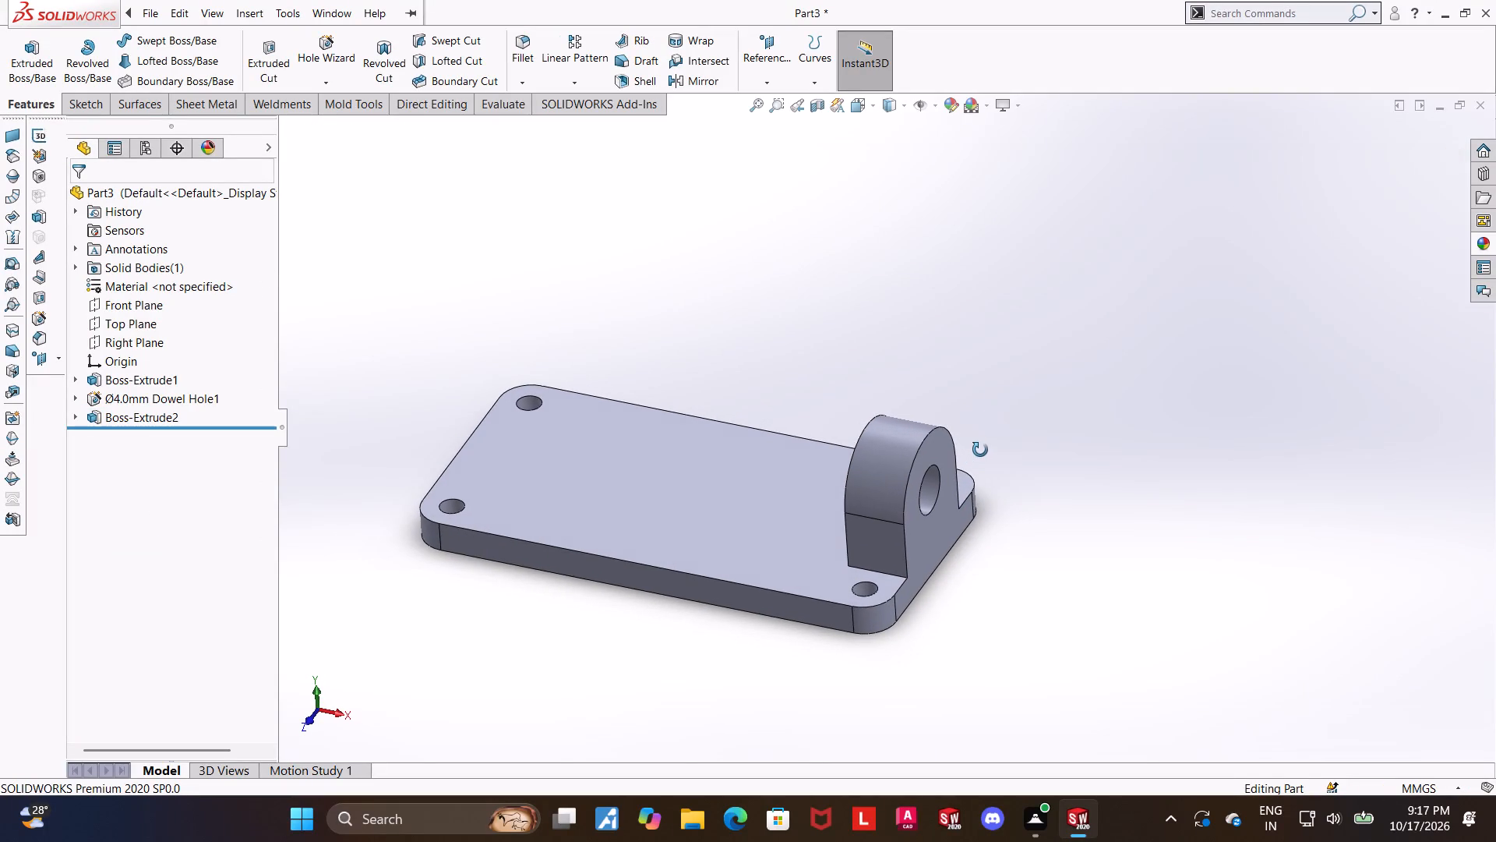
middle_drag(980, 450, 981, 450)
scroll(887, 535, up, 1)
click(690, 188)
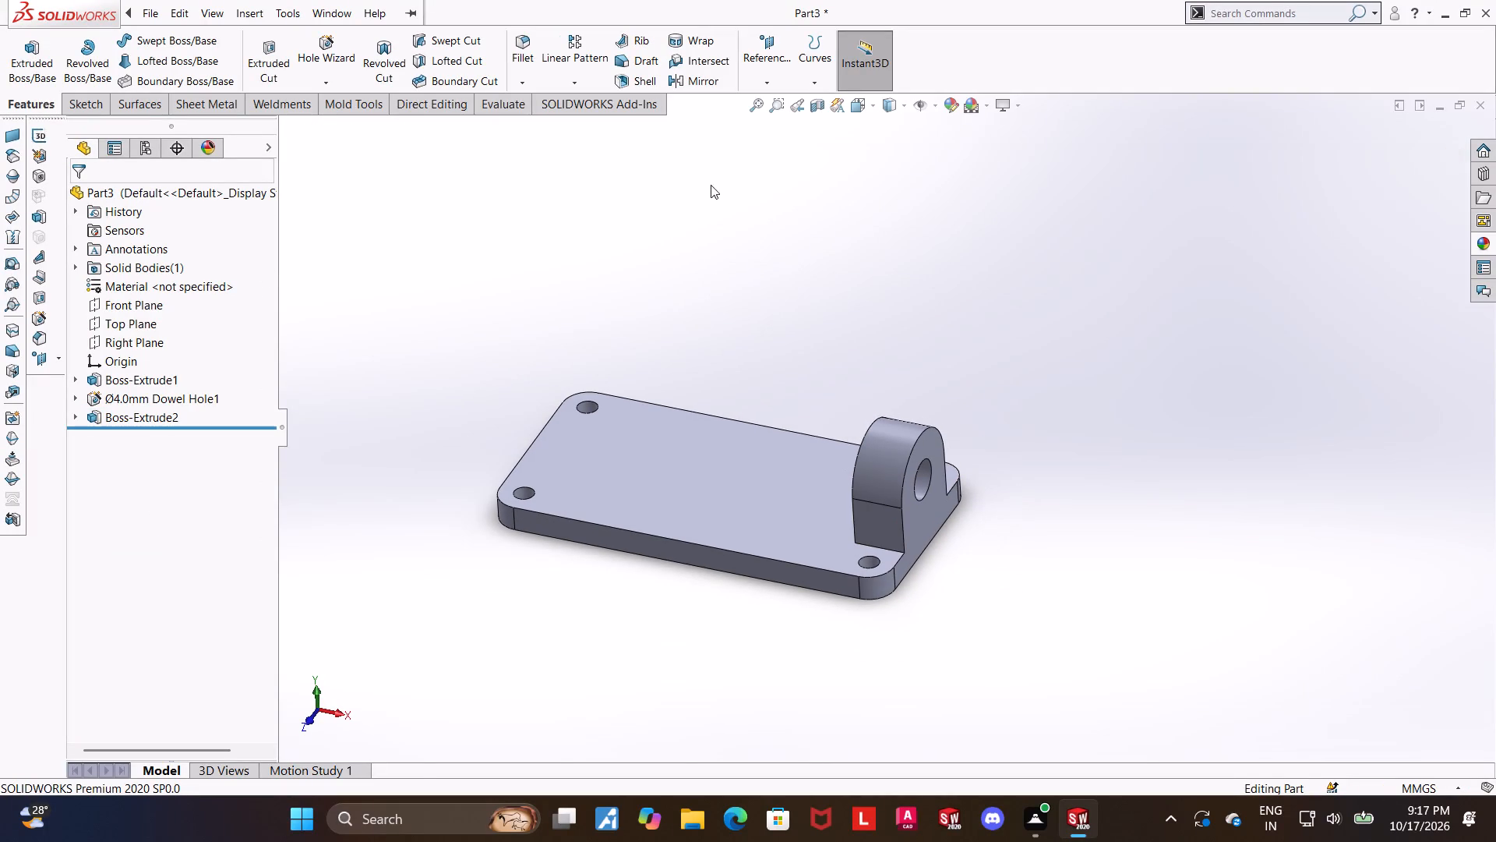
click(702, 83)
click(291, 126)
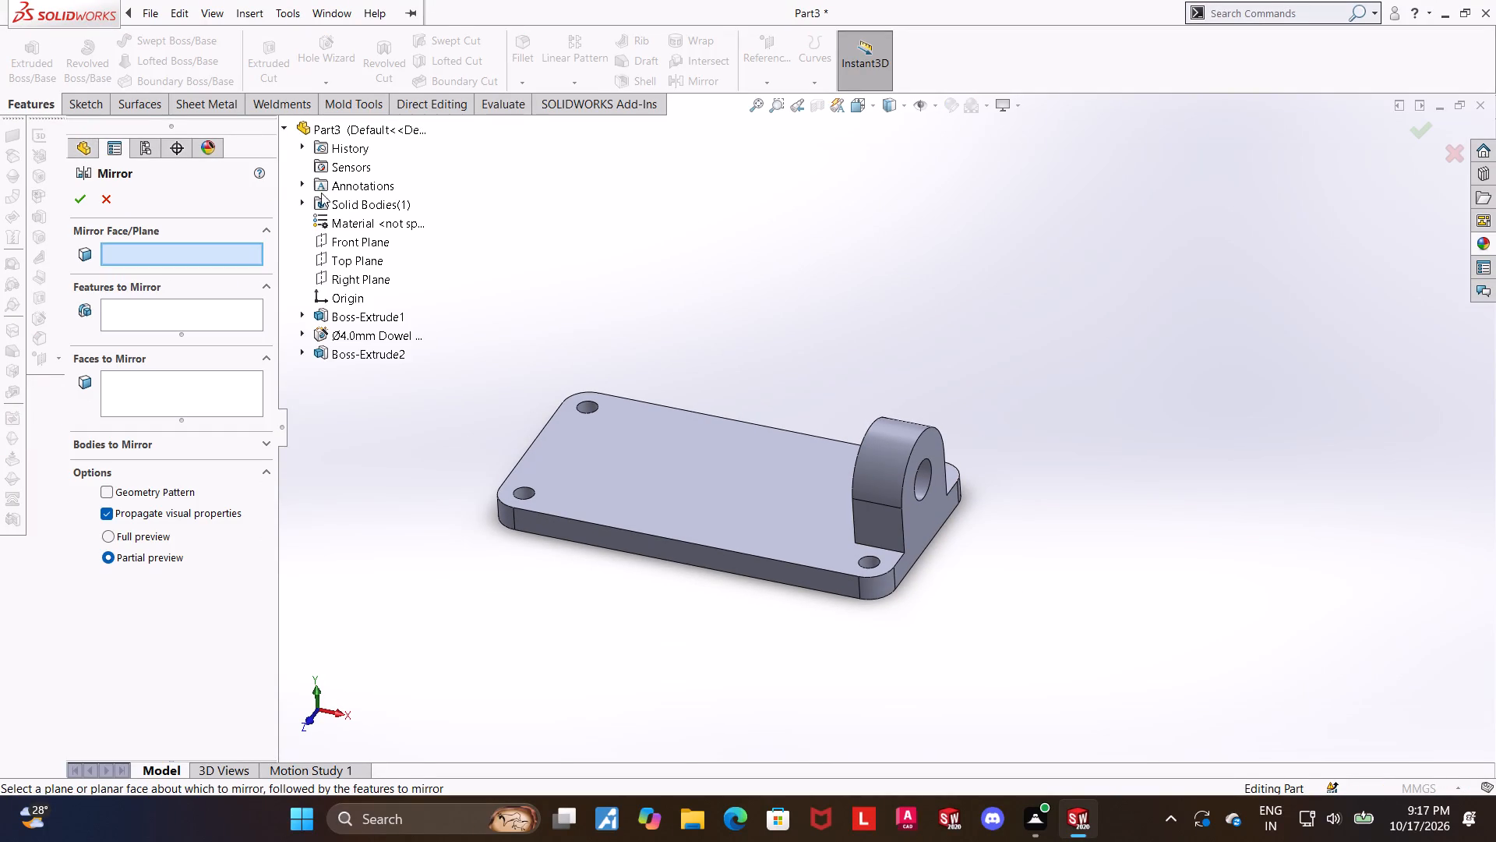
click(336, 274)
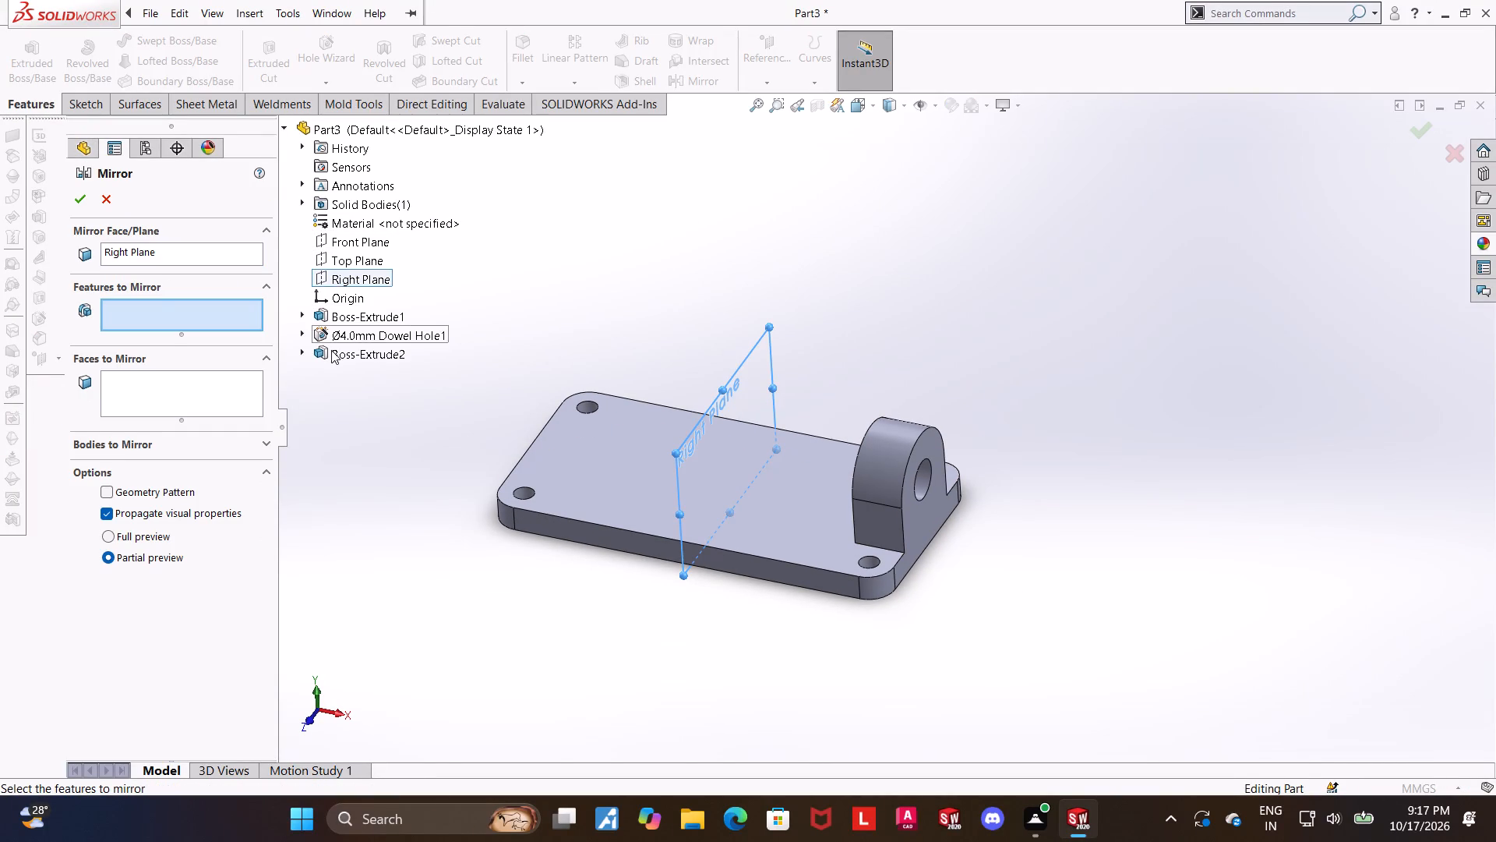
click(331, 350)
click(83, 190)
click(990, 242)
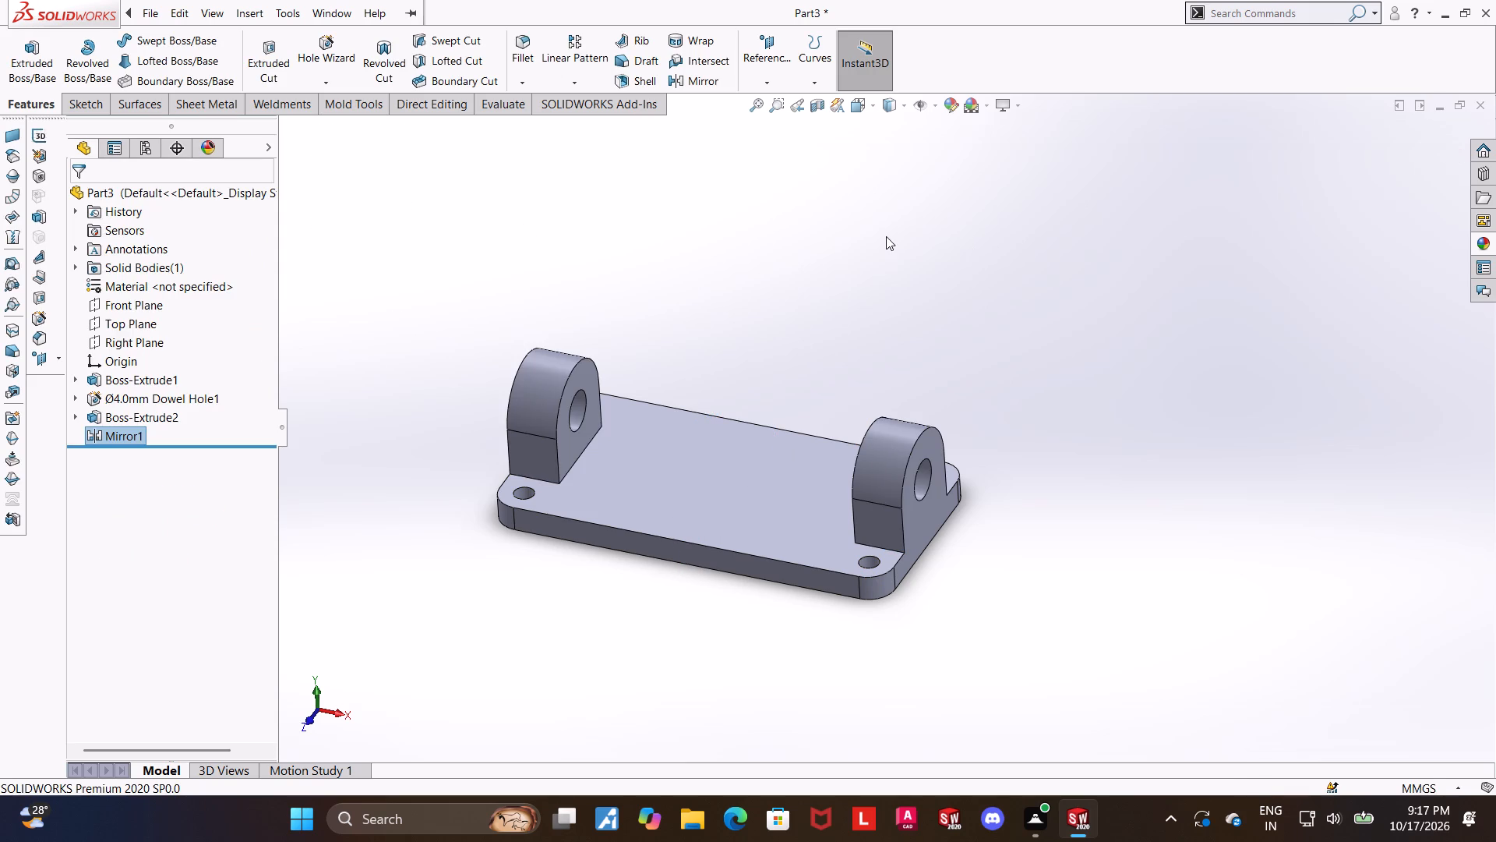
Start a new sketch on the Right Plane and view it face-on.
scroll(882, 240, up, 2)
middle_drag(926, 261, 887, 269)
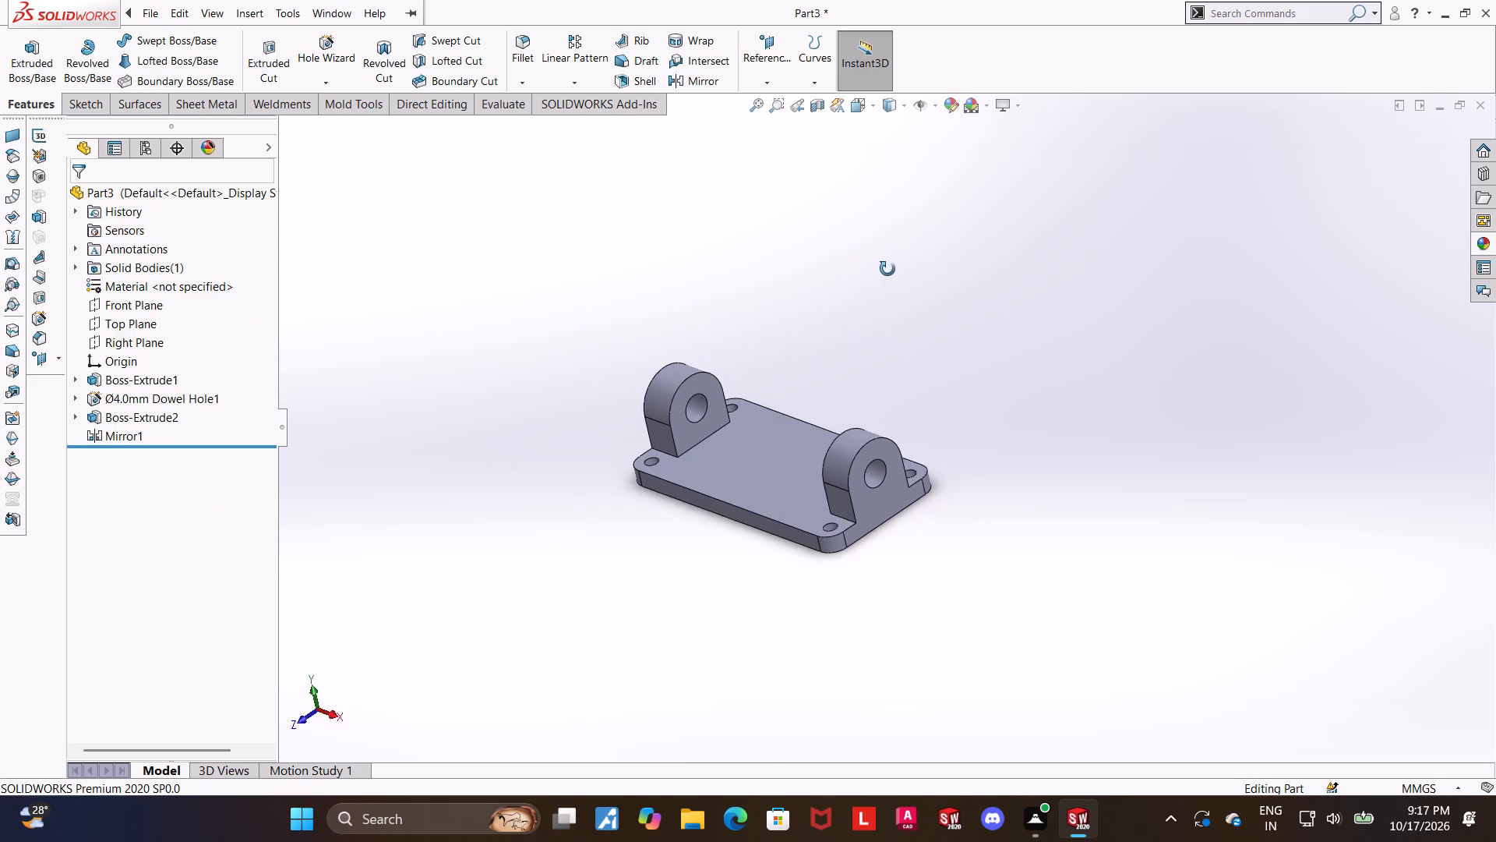
middle_drag(887, 269, 855, 348)
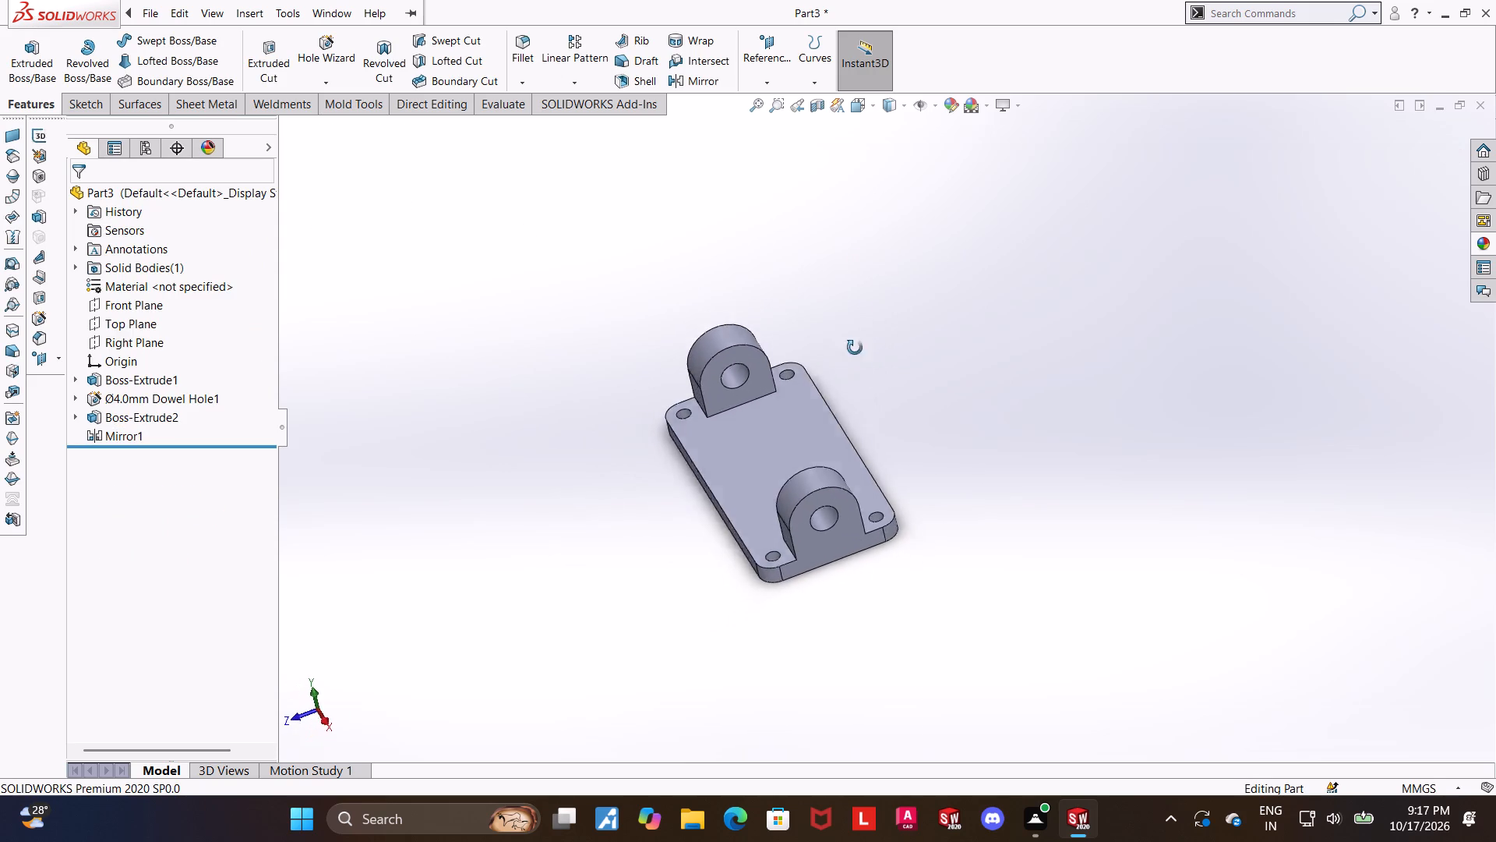
middle_drag(855, 348, 843, 333)
click(787, 560)
key(Escape)
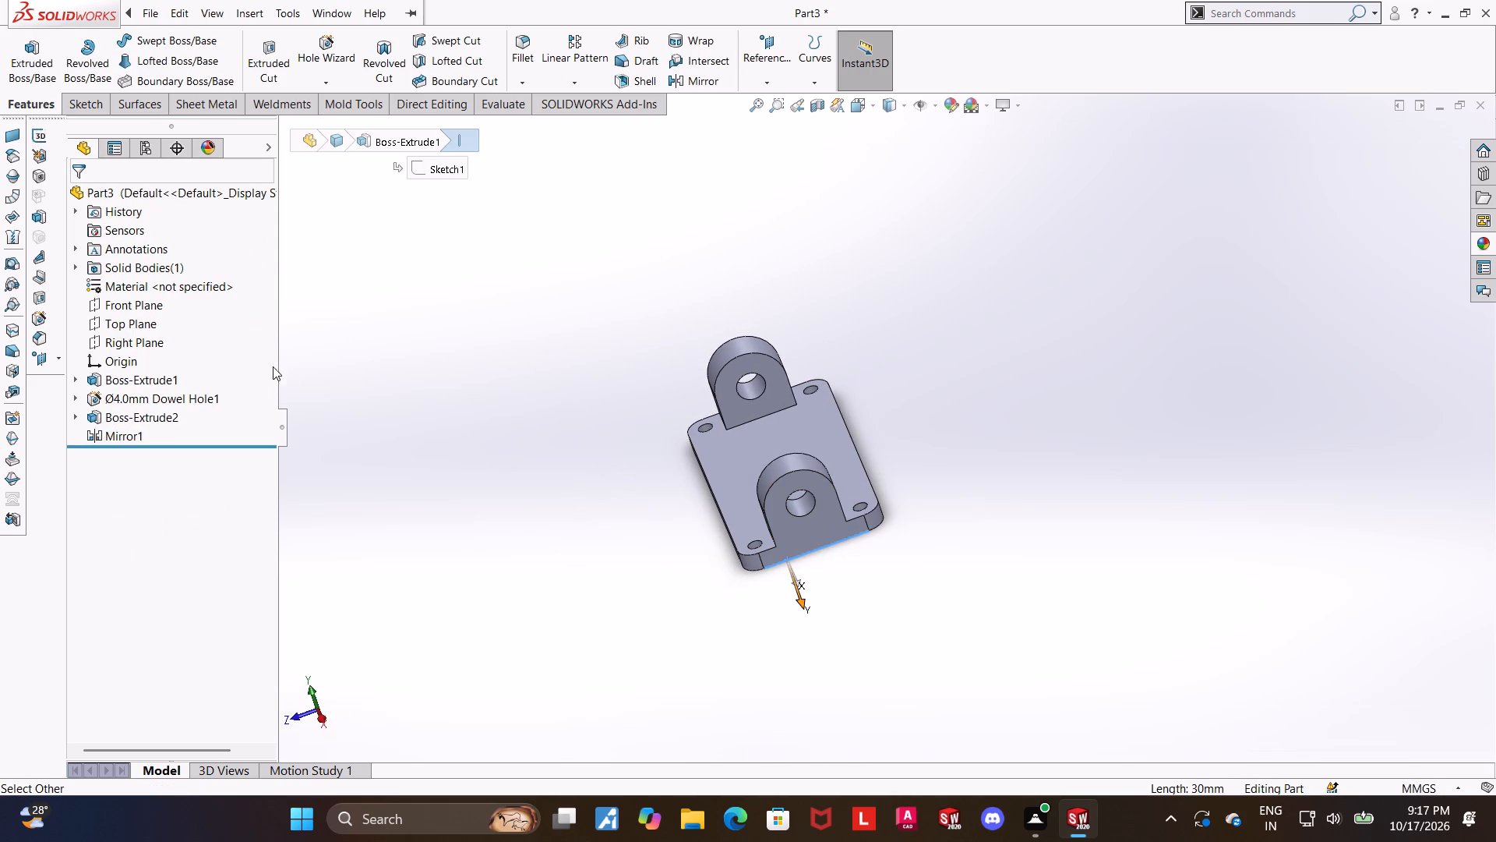
click(130, 345)
click(149, 321)
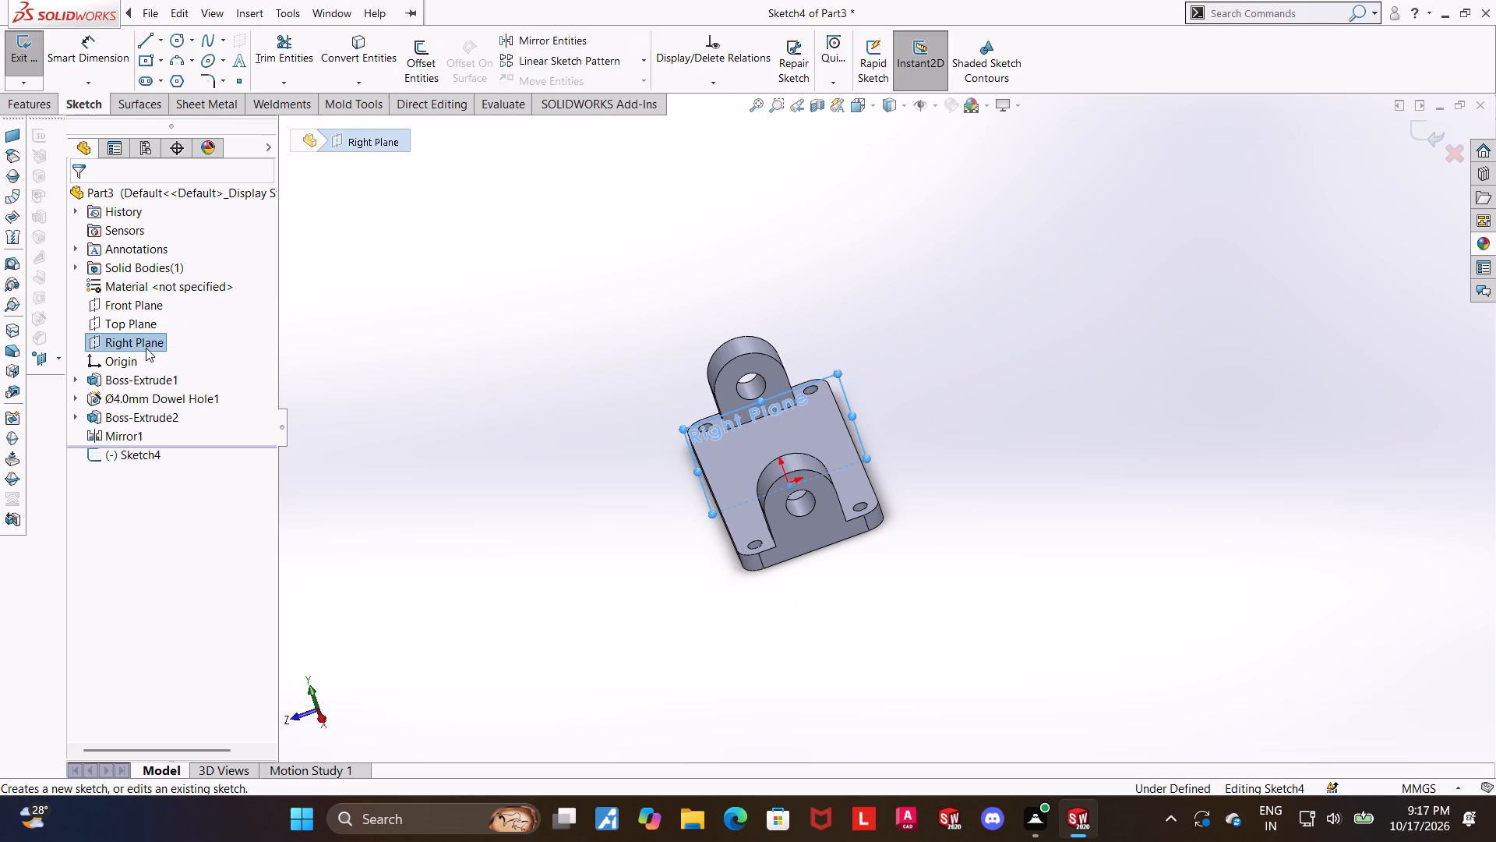
click(145, 452)
click(192, 433)
scroll(701, 423, up, 1)
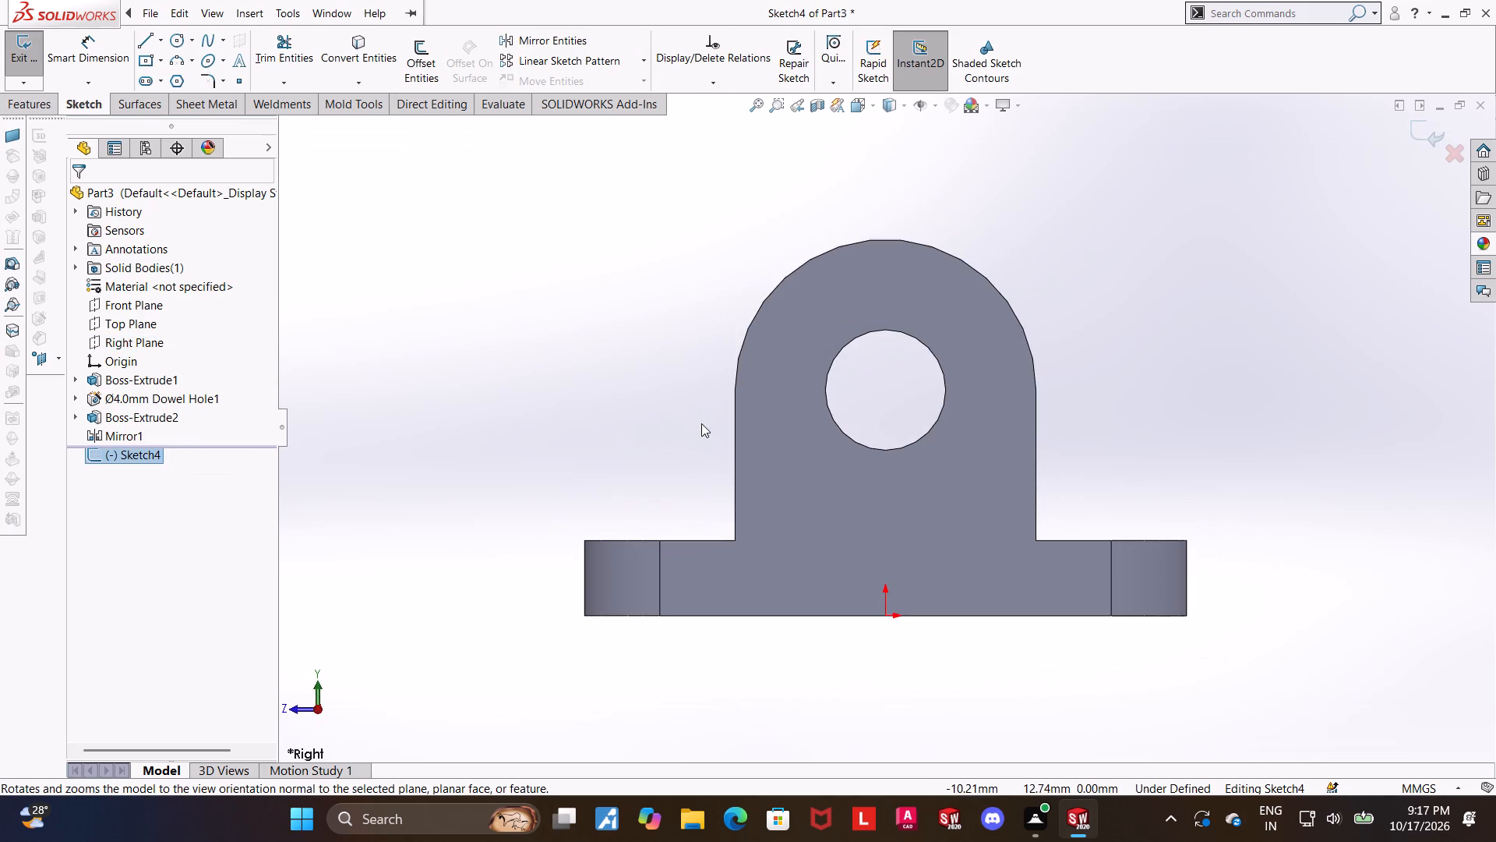
scroll(917, 434, down, 1)
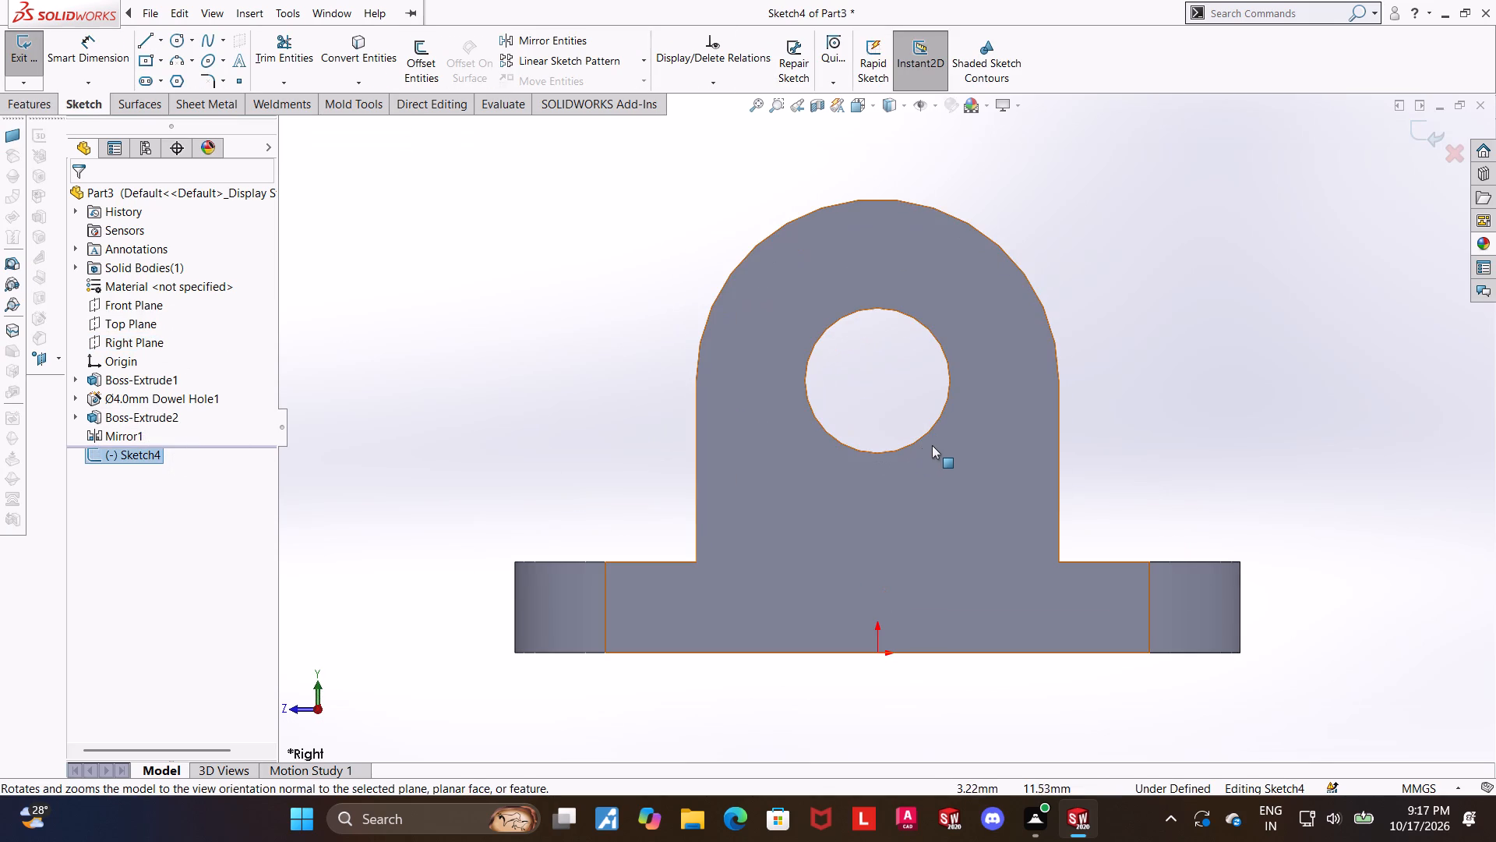
Sketch a circle about 12 mm in diameter above the plate's outer corner, beside the round-topped upright.
click(177, 41)
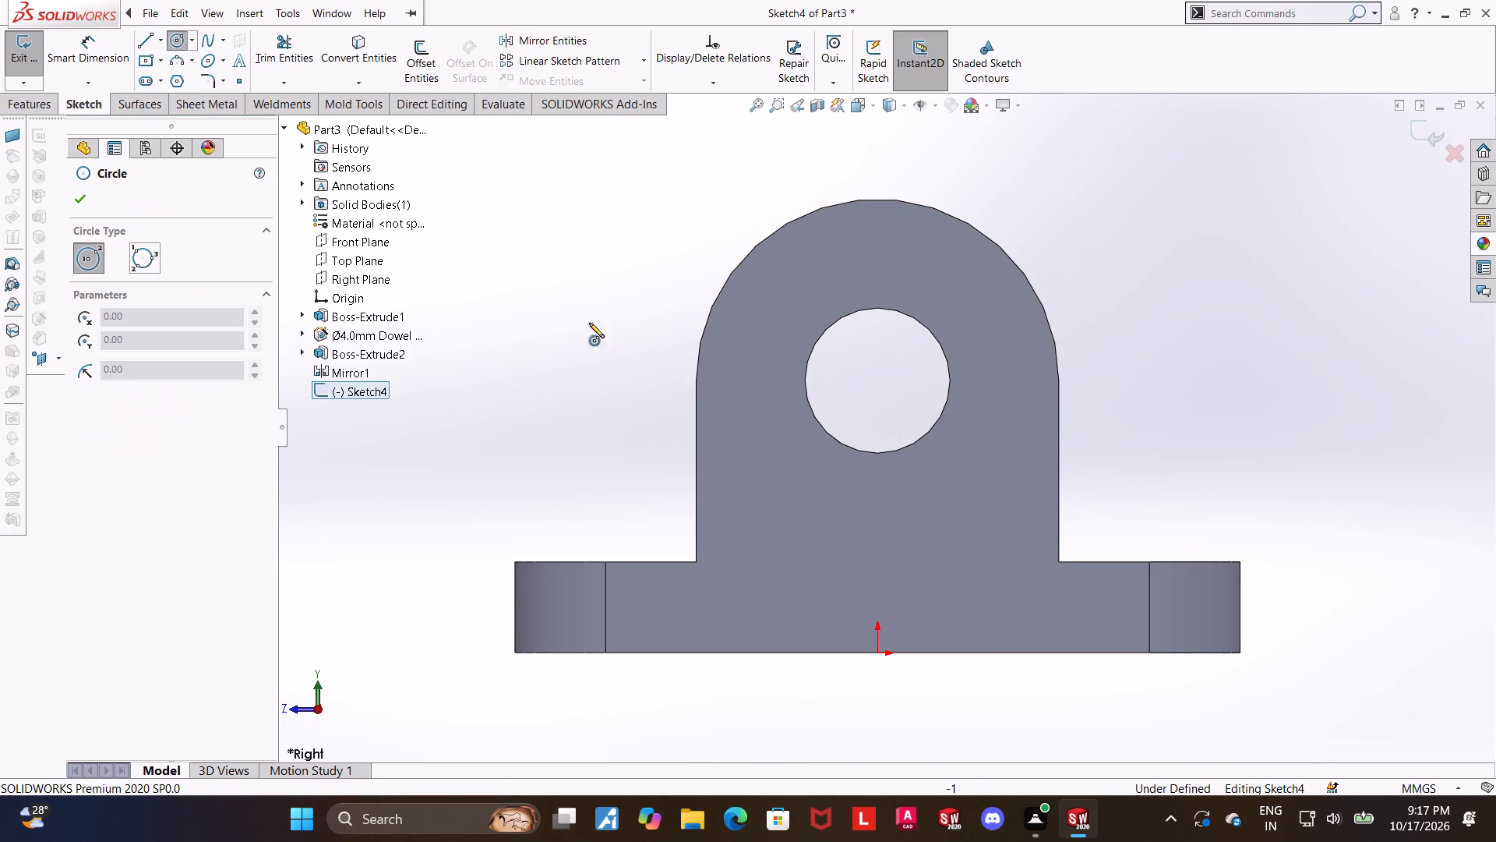
click(605, 373)
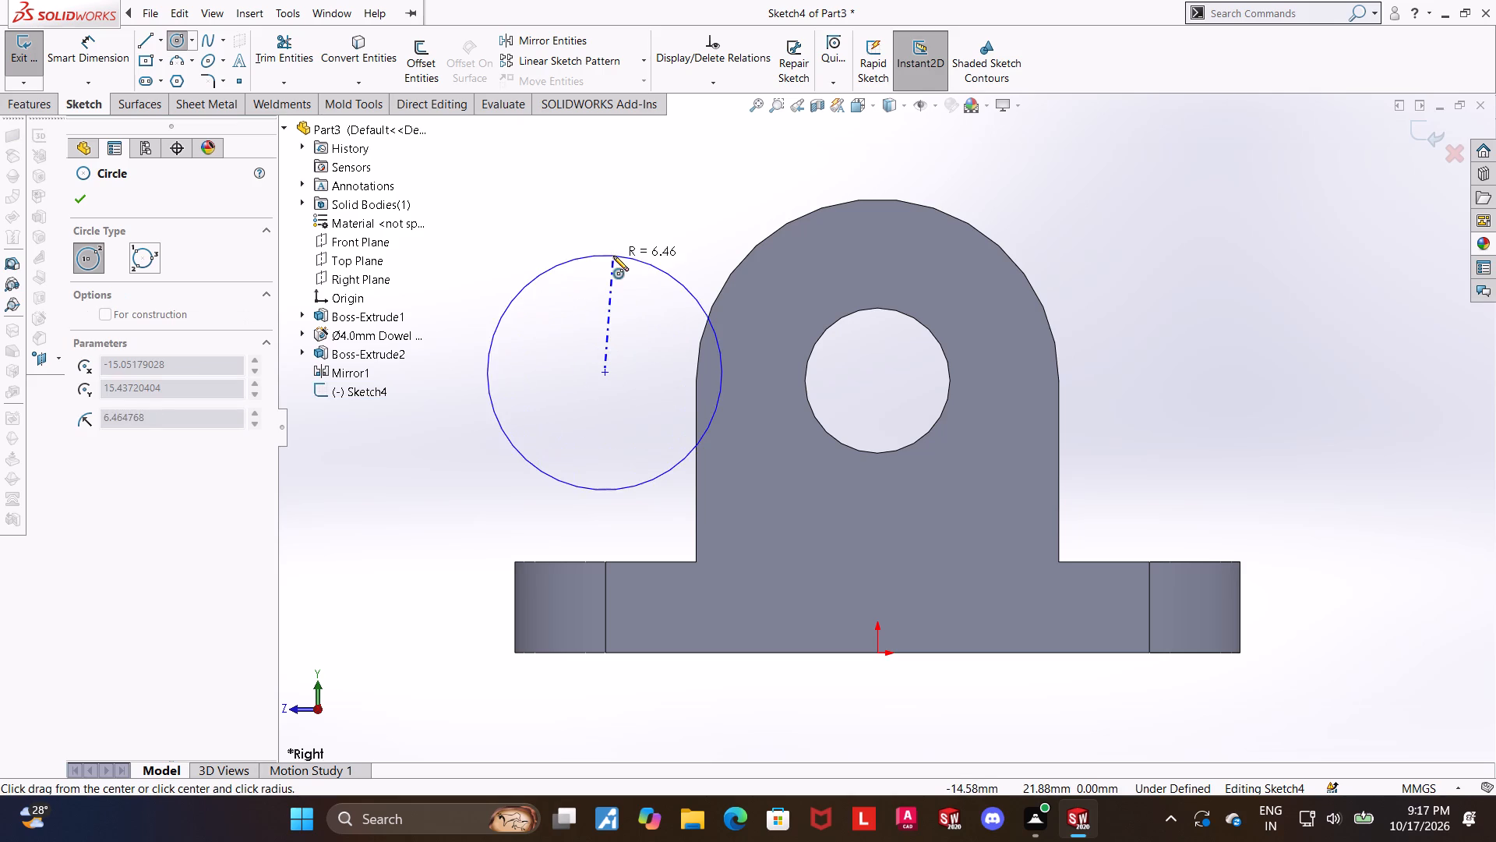
click(583, 267)
key(Escape)
key(Escape)
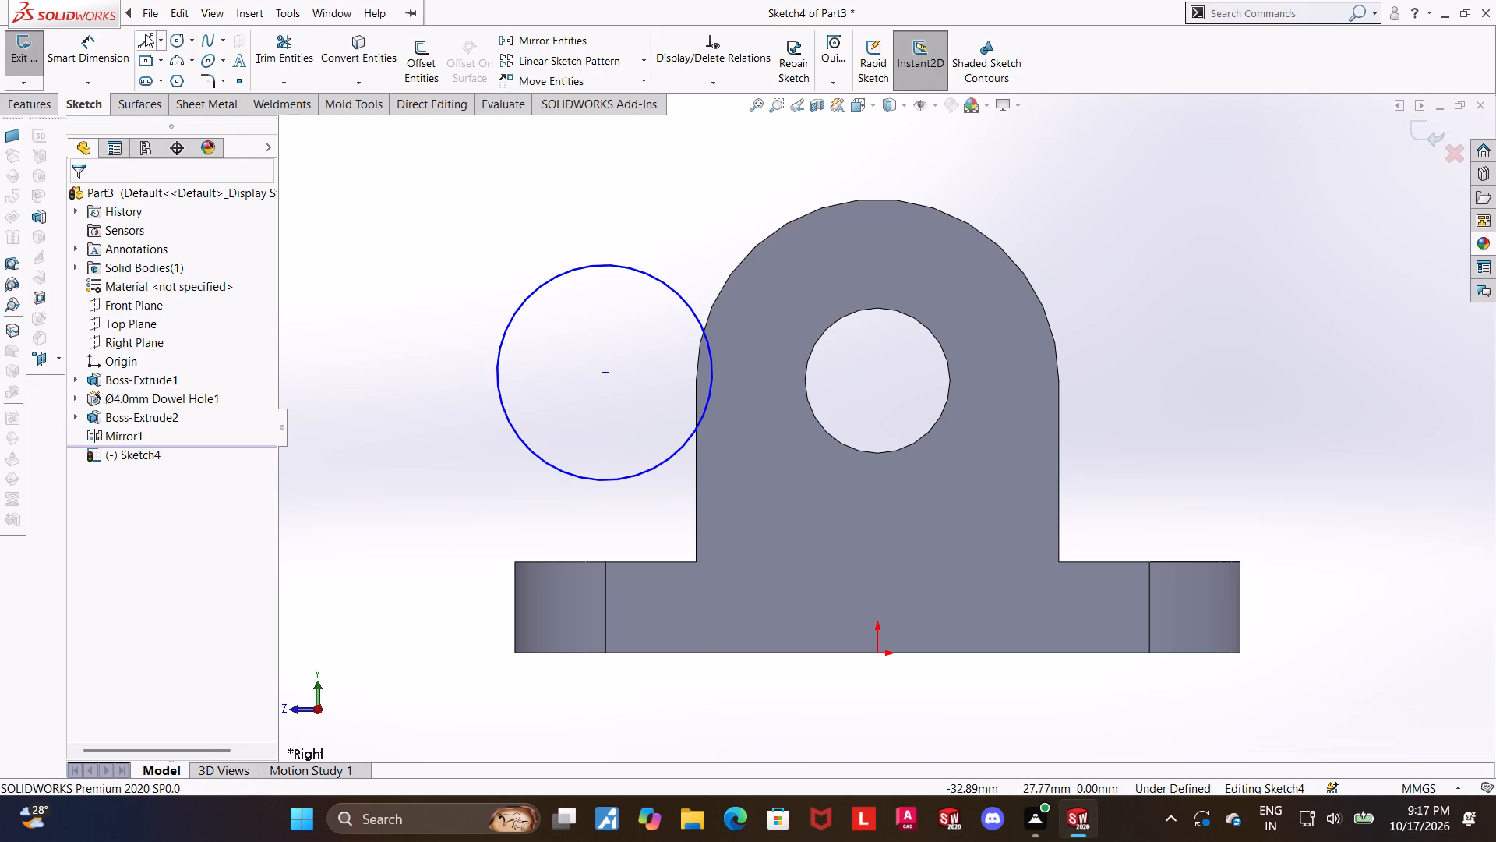
Draw a vertical line about 9.8 mm long upward from the plate's outer top corner.
click(146, 35)
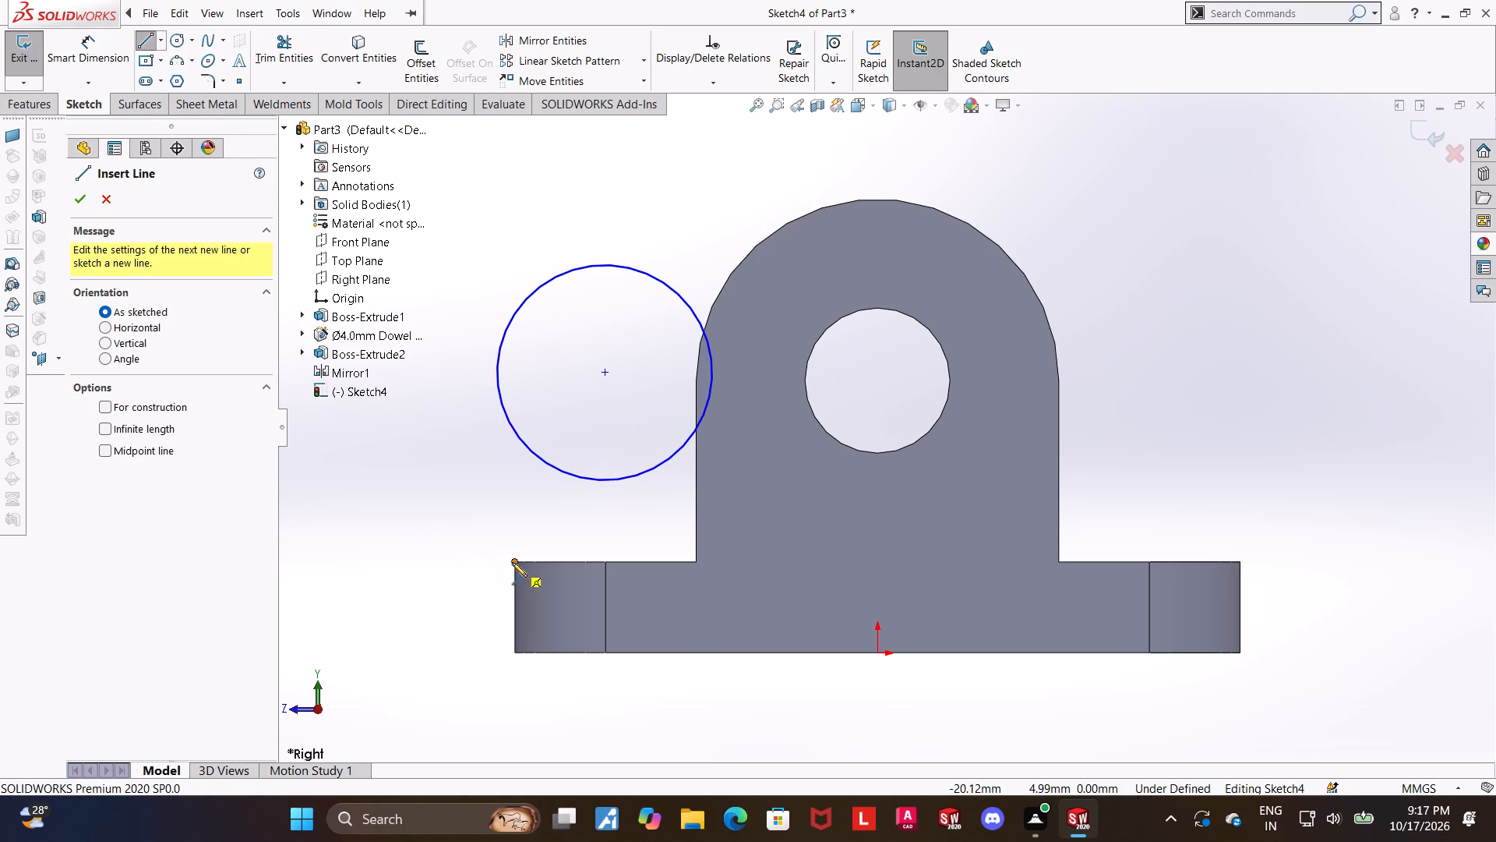
click(512, 559)
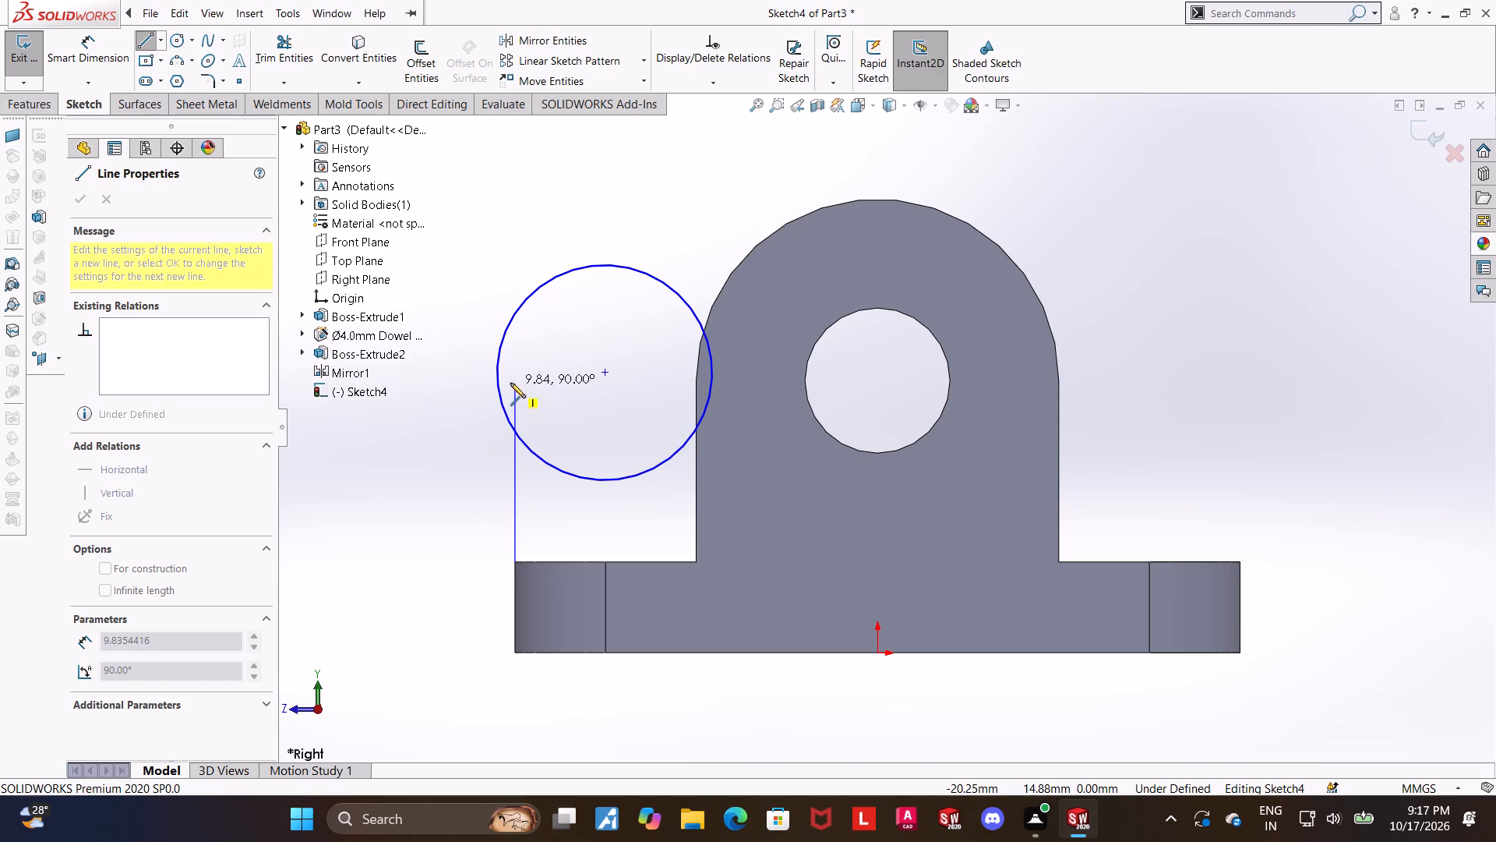
click(510, 383)
key(Escape)
key(Escape)
Make the circle tangent to the vertical line at the plate's outer corner.
click(494, 384)
ctrl+click(519, 409)
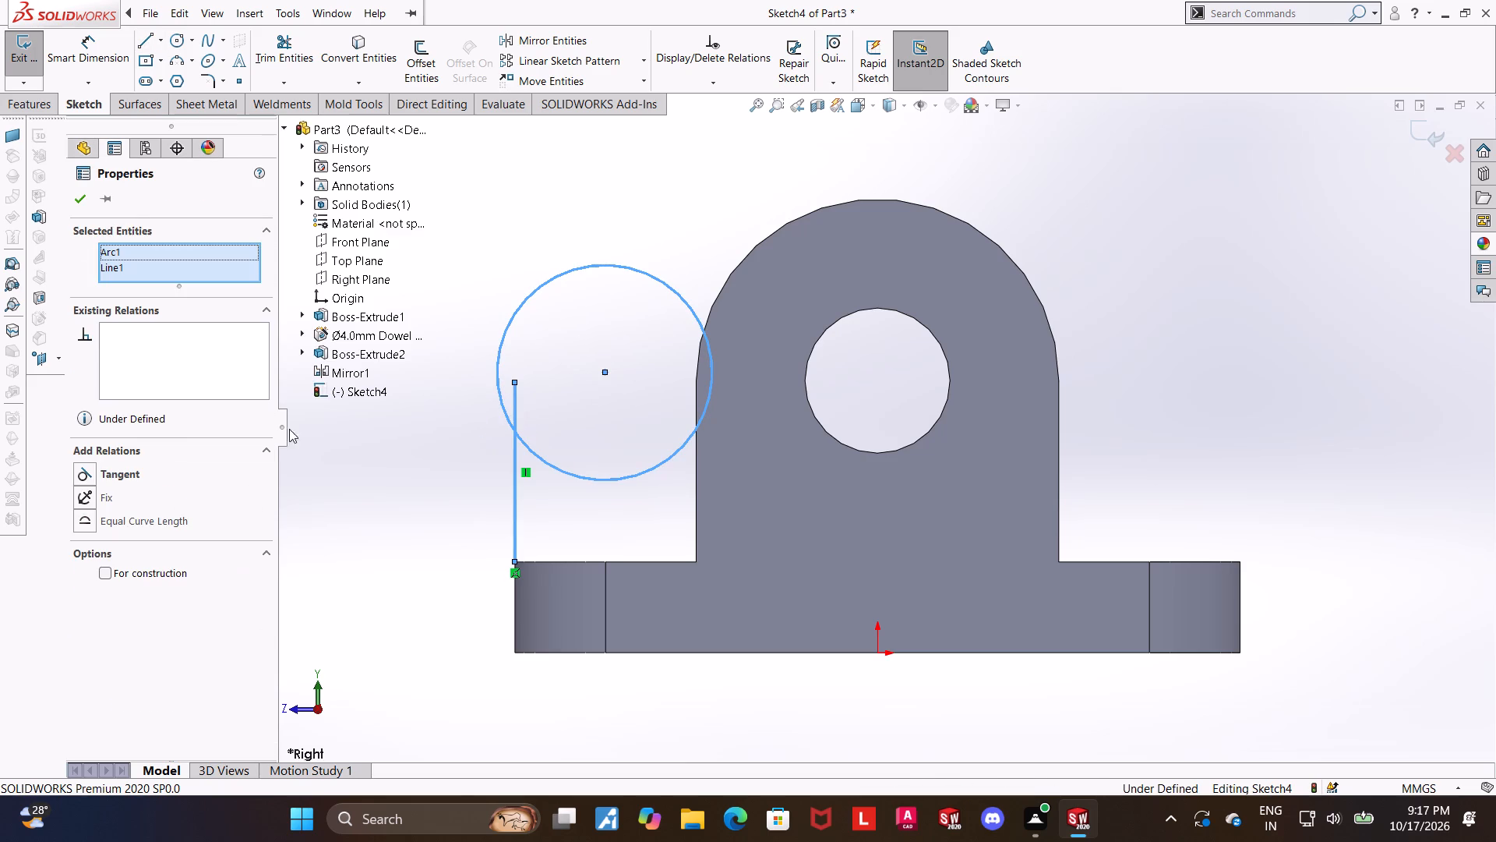
click(90, 468)
key(Escape)
key(Escape)
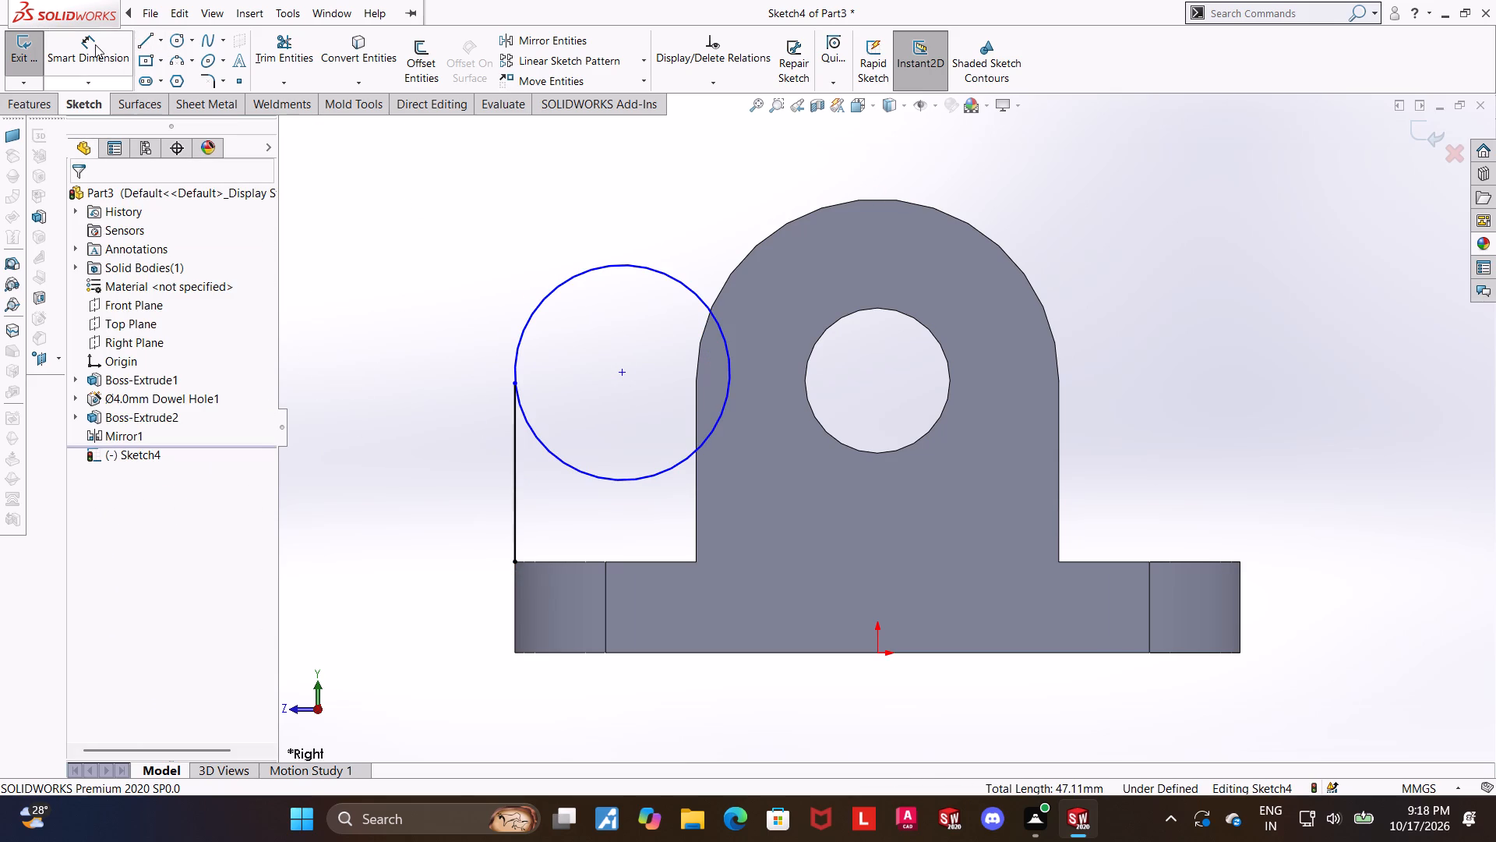
Dimension the circle's diameter as 10 mm.
click(95, 44)
scroll(374, 251, up, 1)
scroll(987, 366, down, 1)
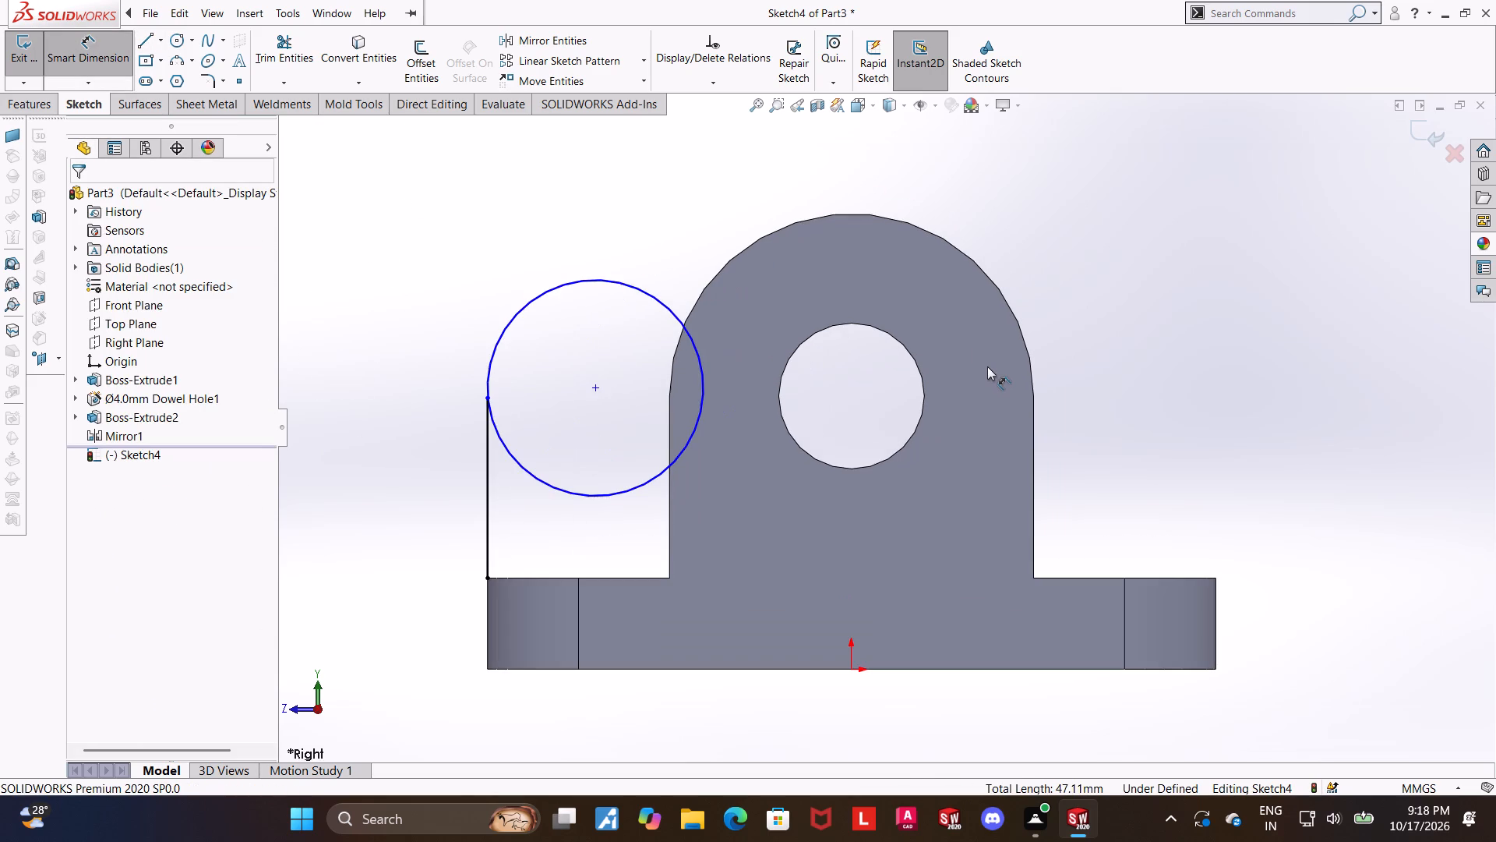
click(662, 299)
click(630, 240)
text(10)
key(Return)
key(Escape)
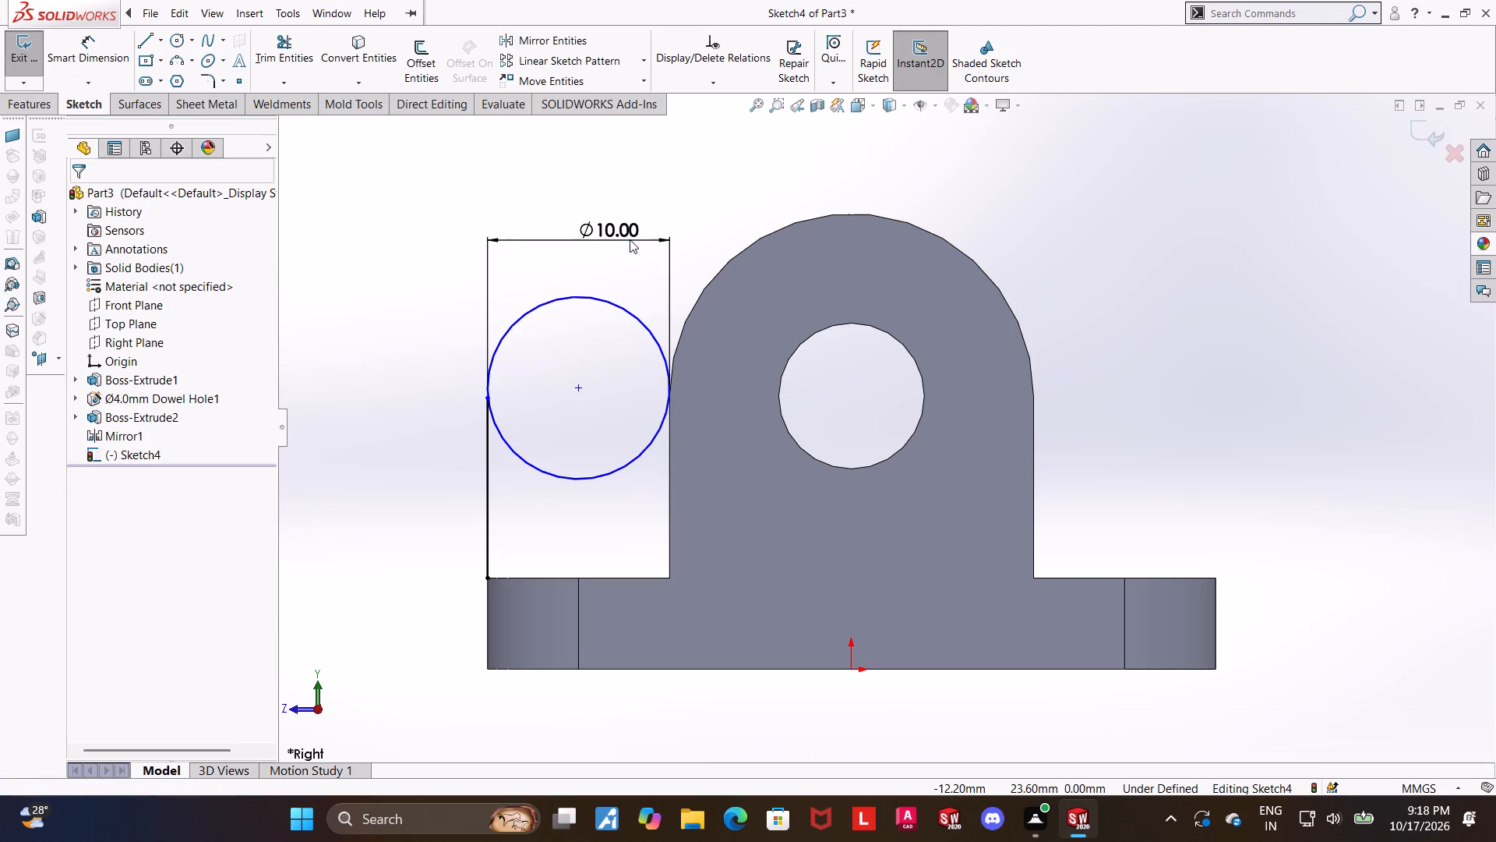
key(Escape)
Draw a vertical line from the circle's inner side to the upright's base, and a horizontal line onward to the plate's outer corner.
click(139, 39)
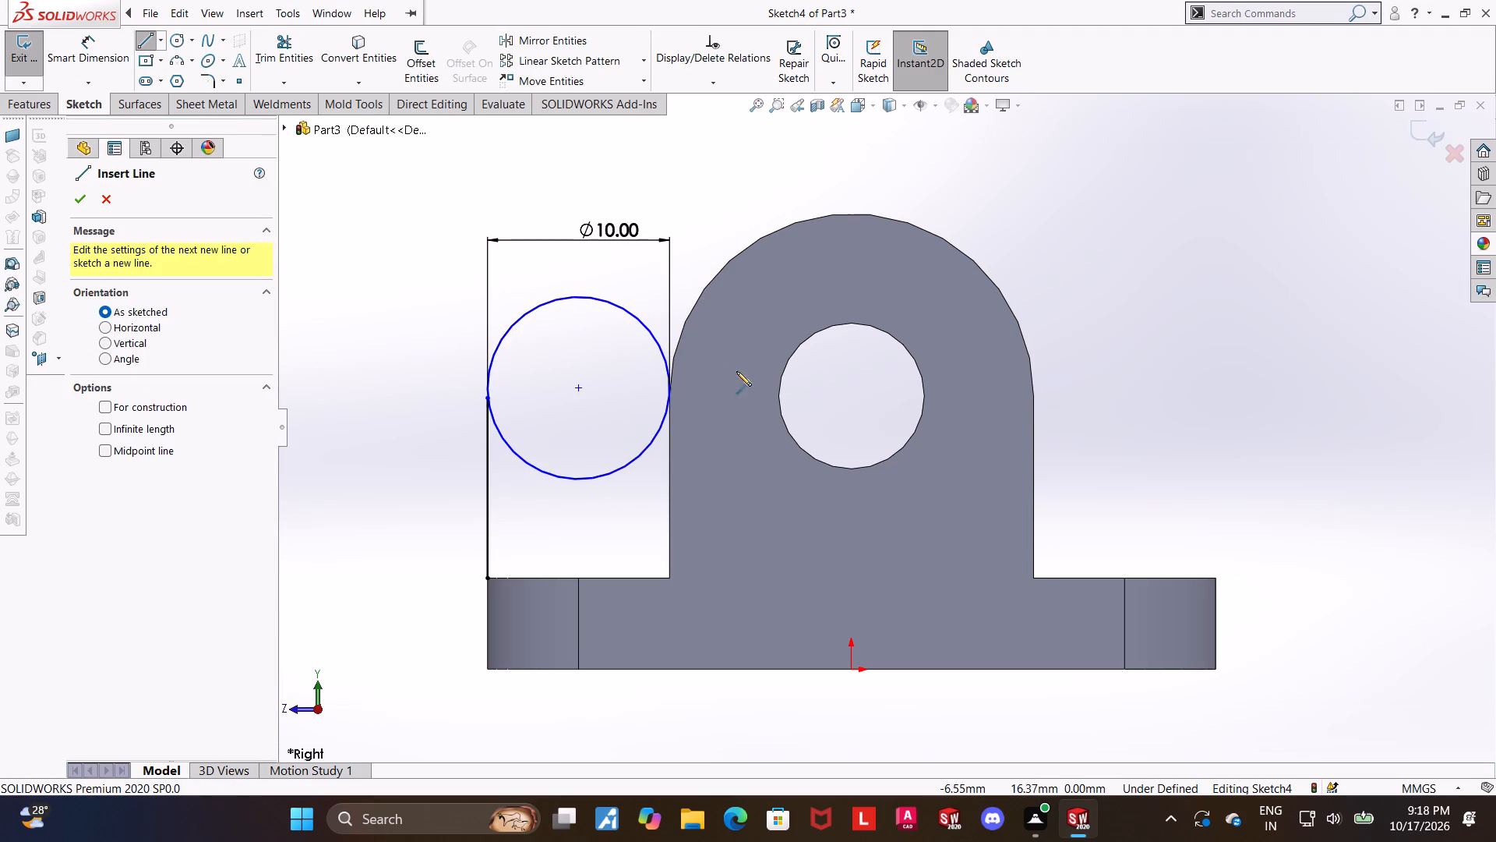
click(671, 388)
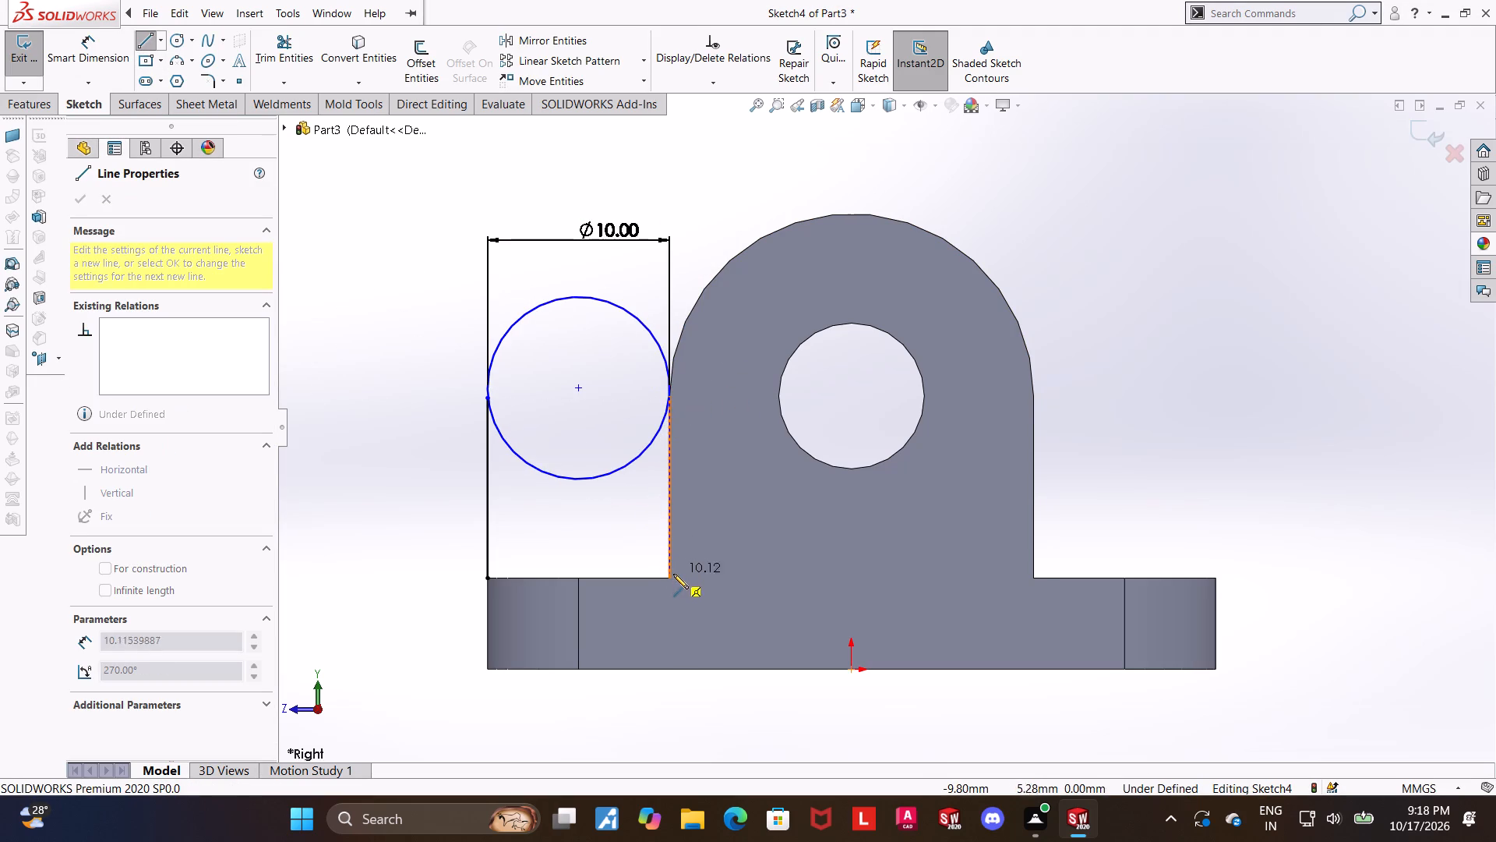
click(671, 578)
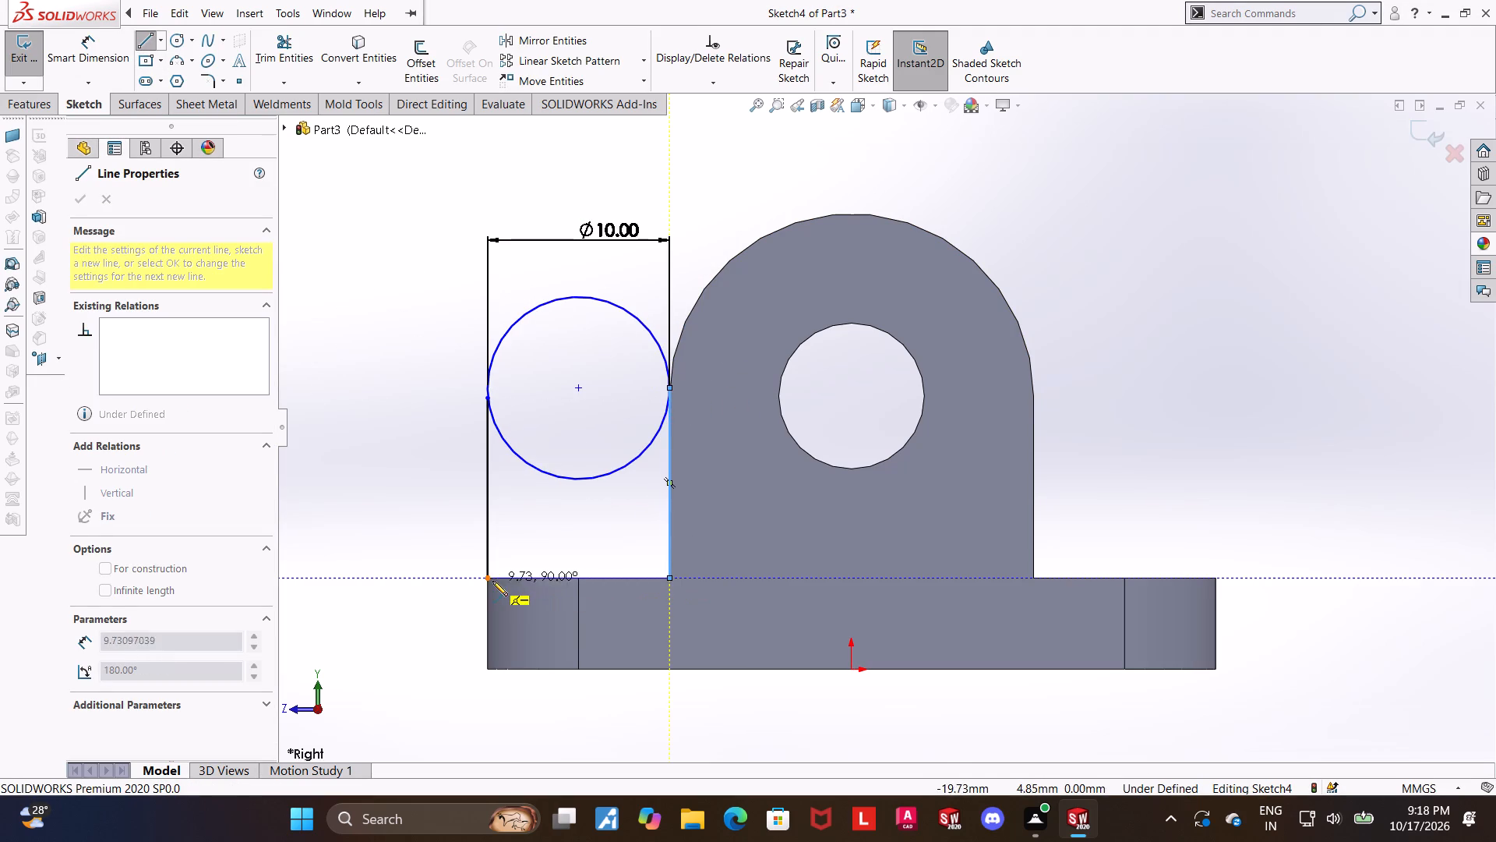
click(489, 579)
key(Escape)
key(Escape)
key(Escape)
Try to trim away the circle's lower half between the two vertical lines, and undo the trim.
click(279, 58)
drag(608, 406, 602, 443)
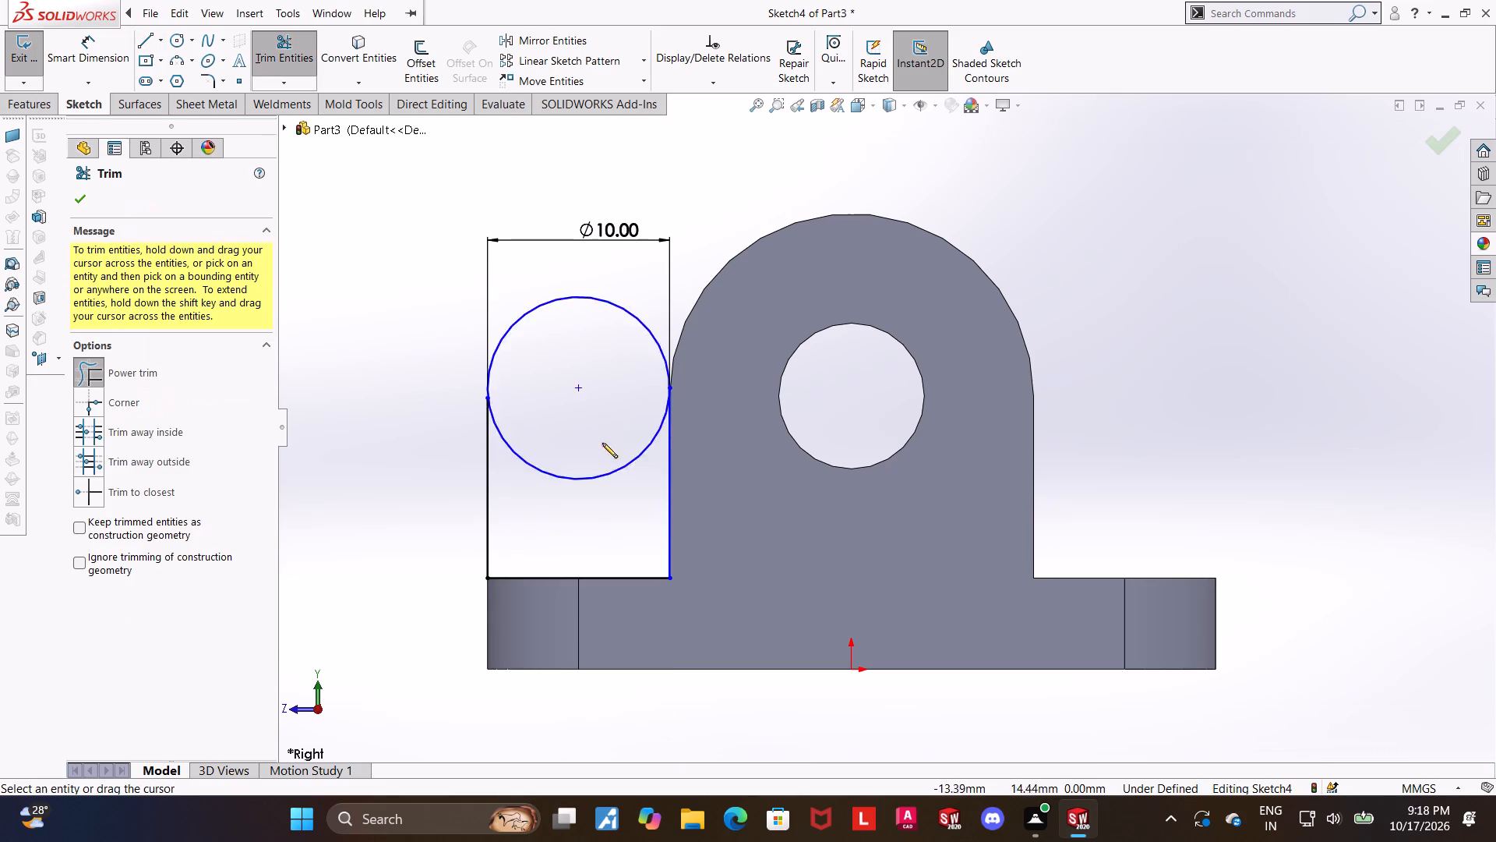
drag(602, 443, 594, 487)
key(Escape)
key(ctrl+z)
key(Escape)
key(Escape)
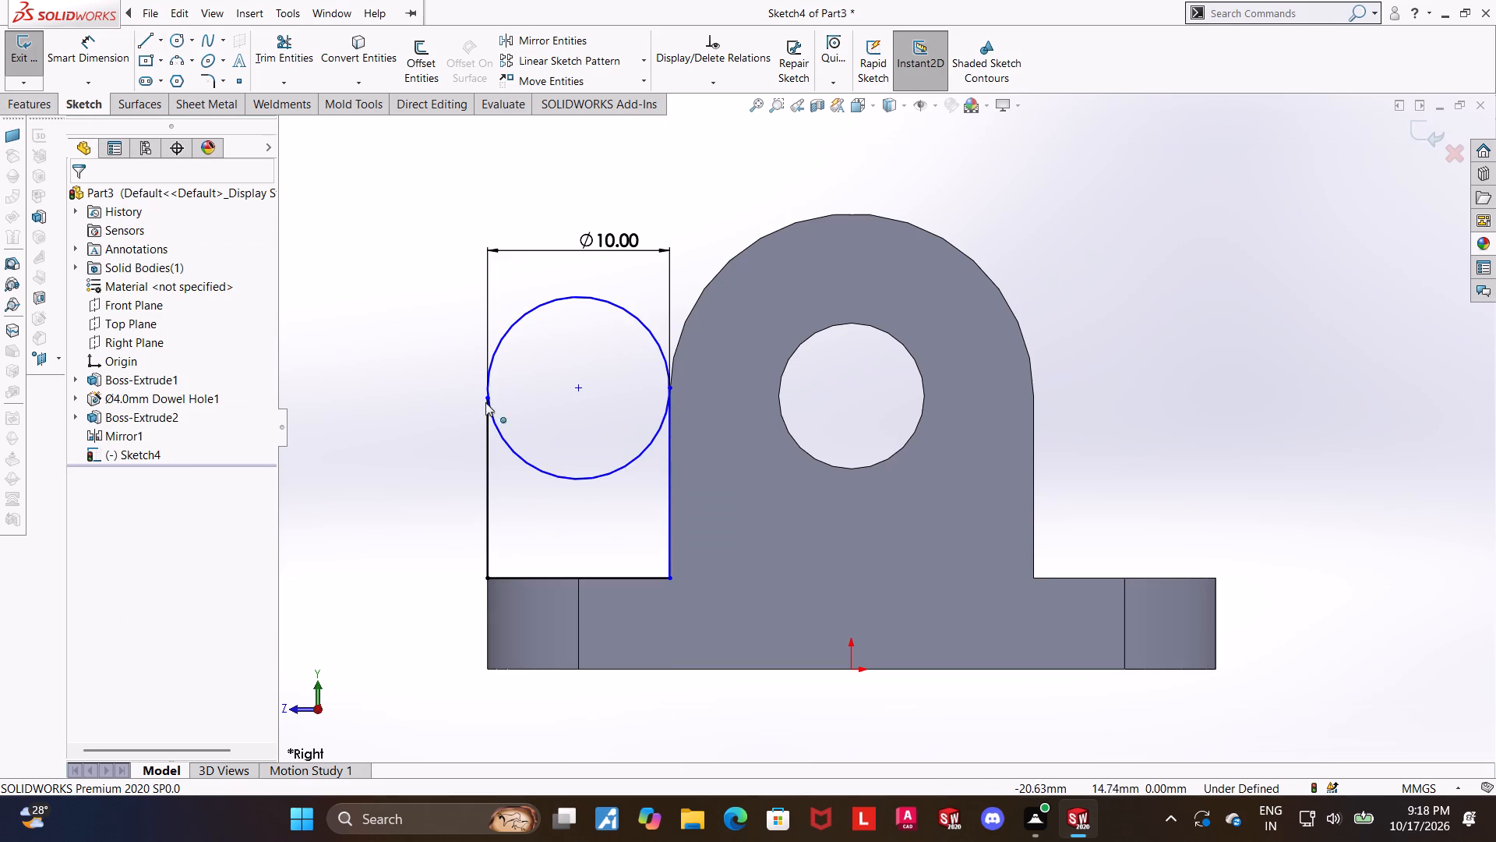
Apply tangent relations between the circle and both vertical lines of the profile.
click(483, 409)
ctrl+click(494, 426)
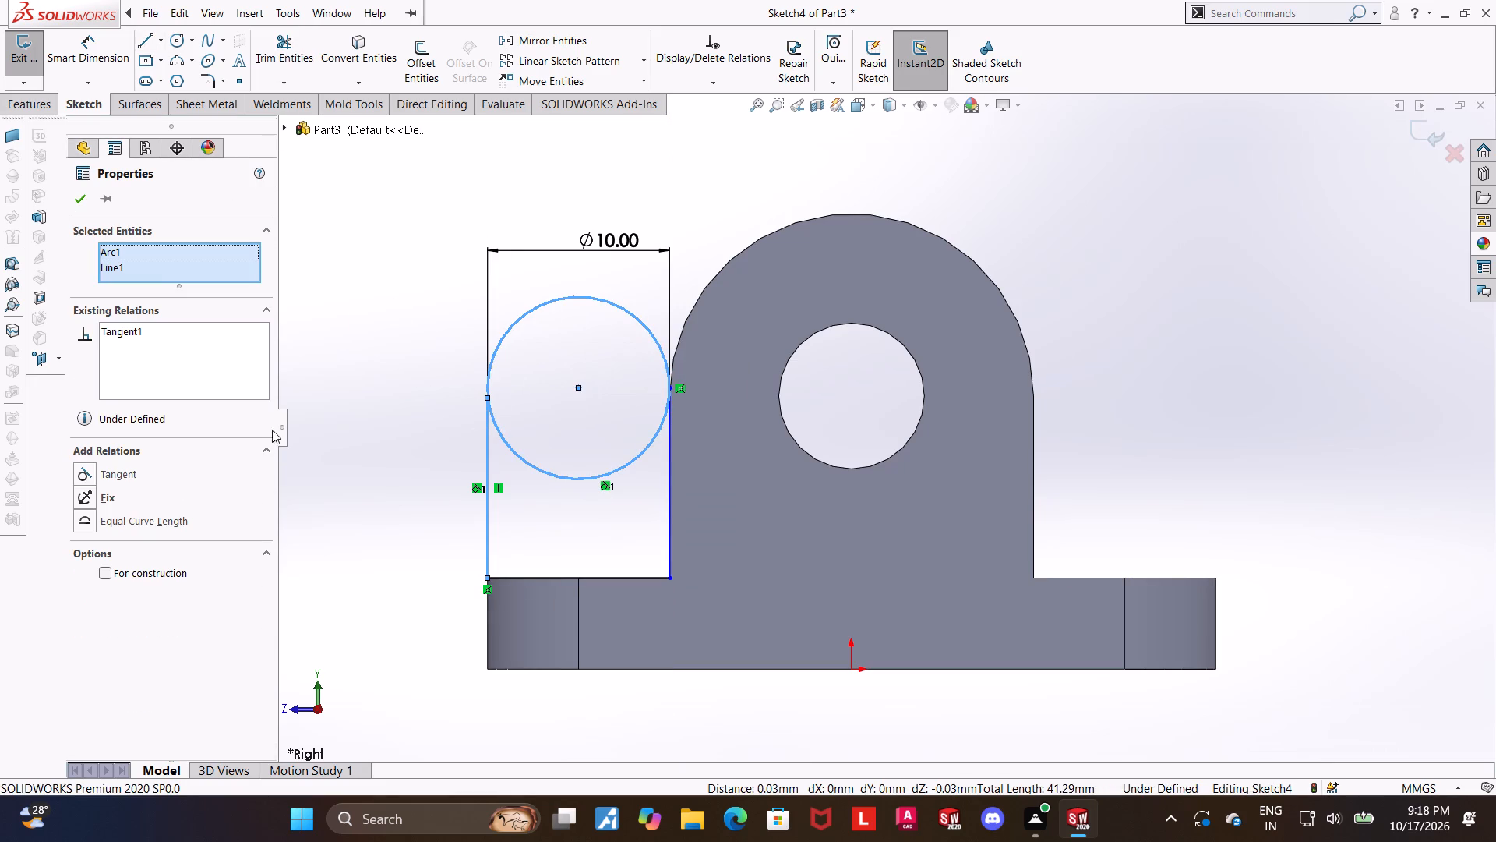
click(90, 480)
click(378, 488)
click(669, 473)
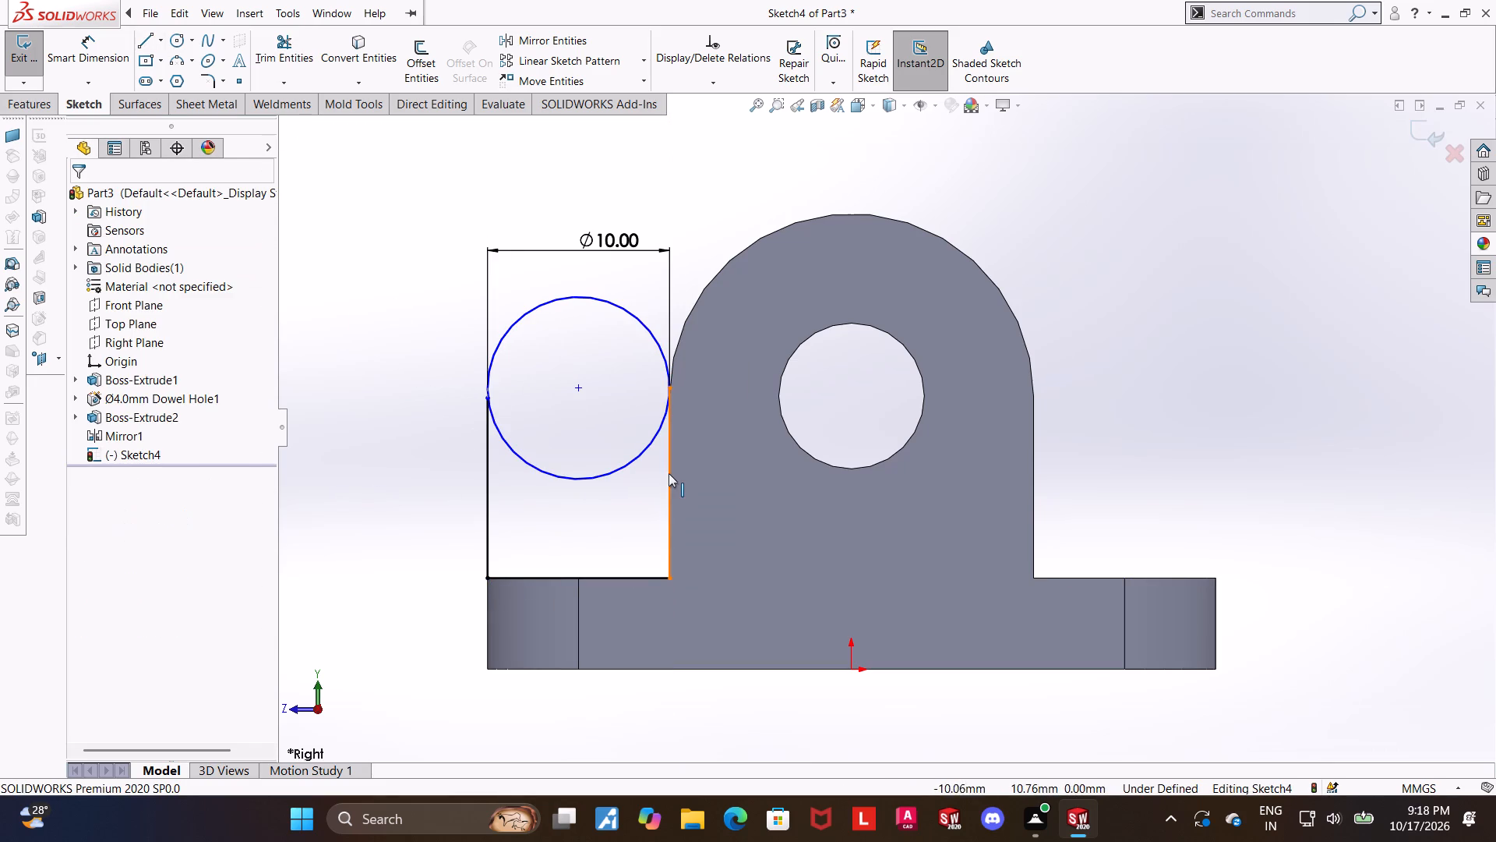
ctrl+click(648, 448)
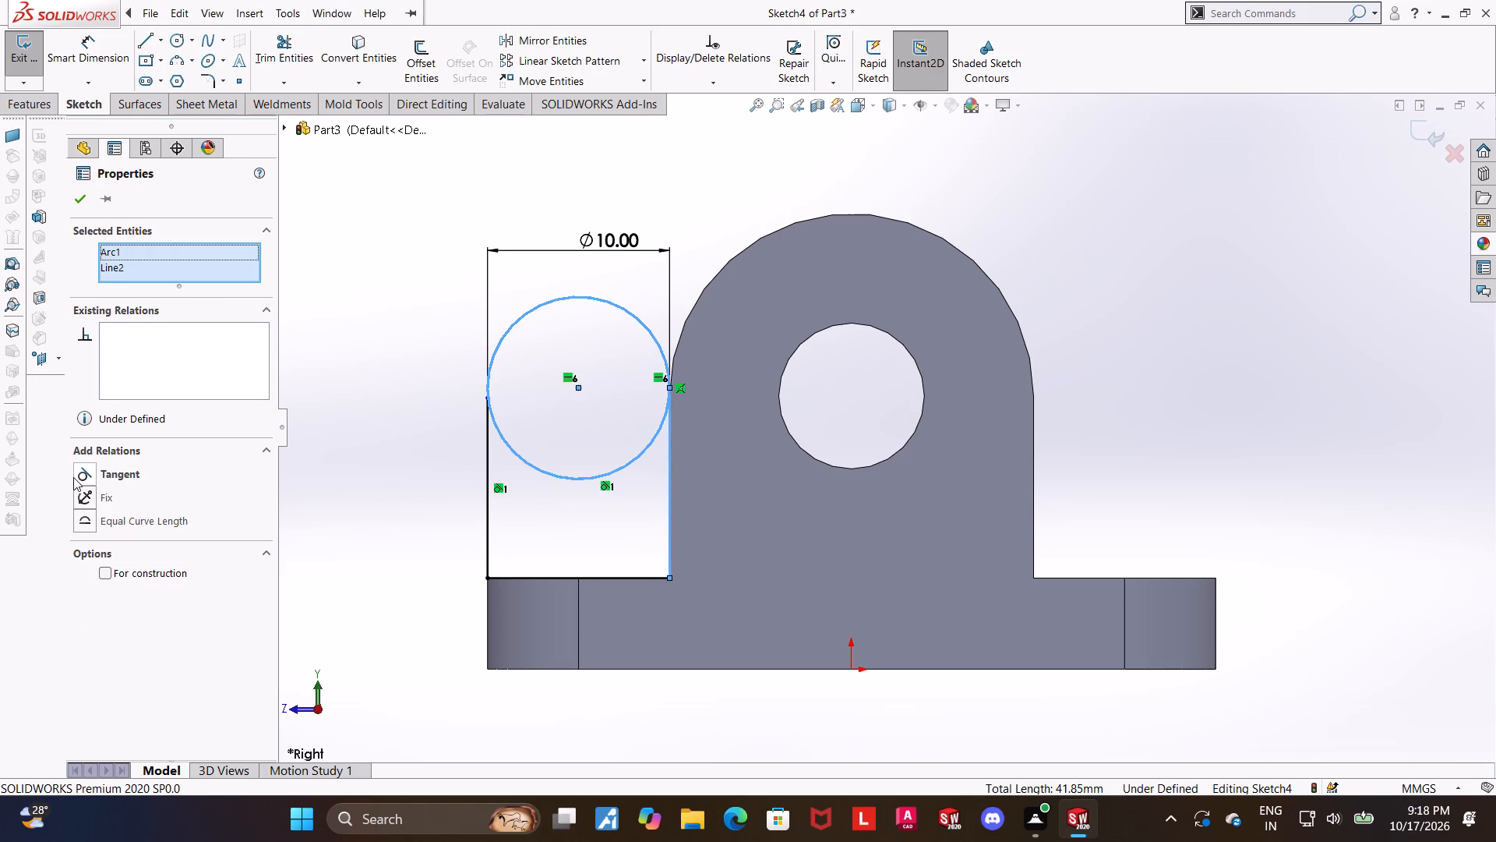
click(73, 477)
click(331, 462)
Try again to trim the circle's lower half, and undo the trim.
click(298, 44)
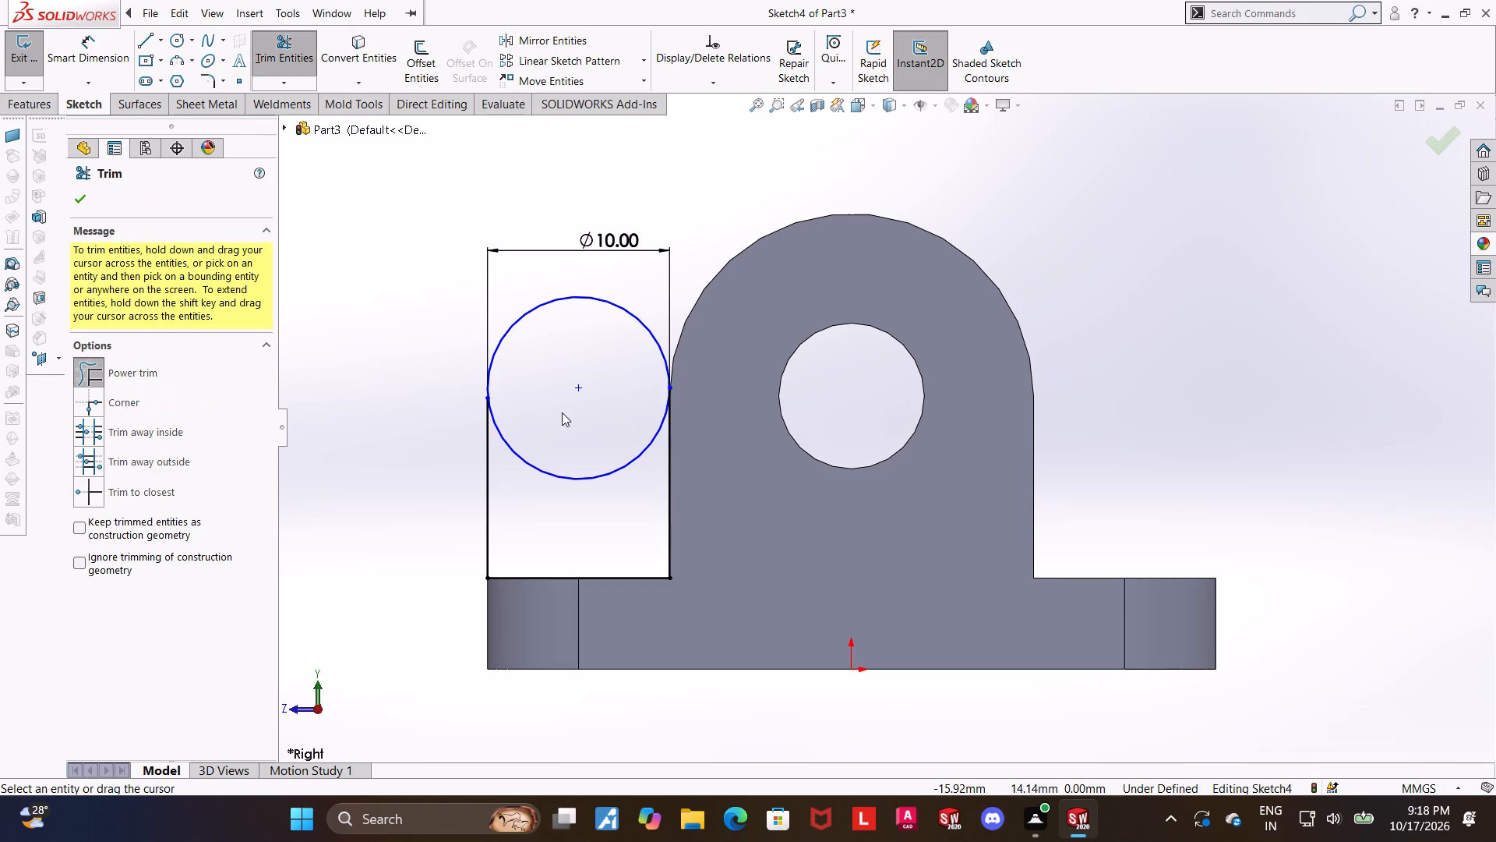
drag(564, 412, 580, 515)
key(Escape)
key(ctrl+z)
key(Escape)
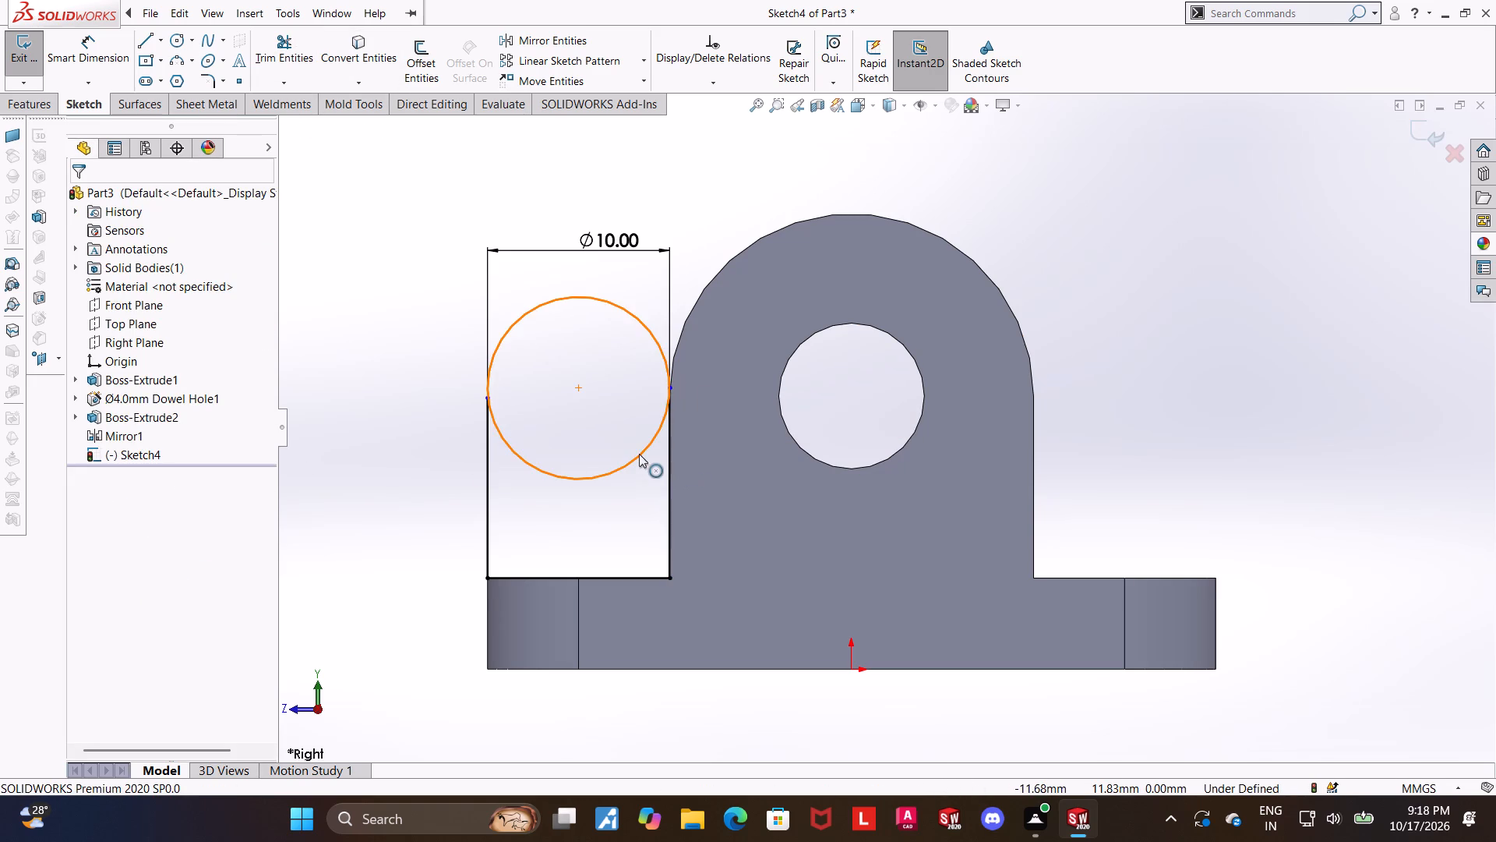
Make the outer vertical line's upper endpoint coincident with the circle.
scroll(639, 454, down, 2)
scroll(551, 441, down, 3)
key(Escape)
key(Escape)
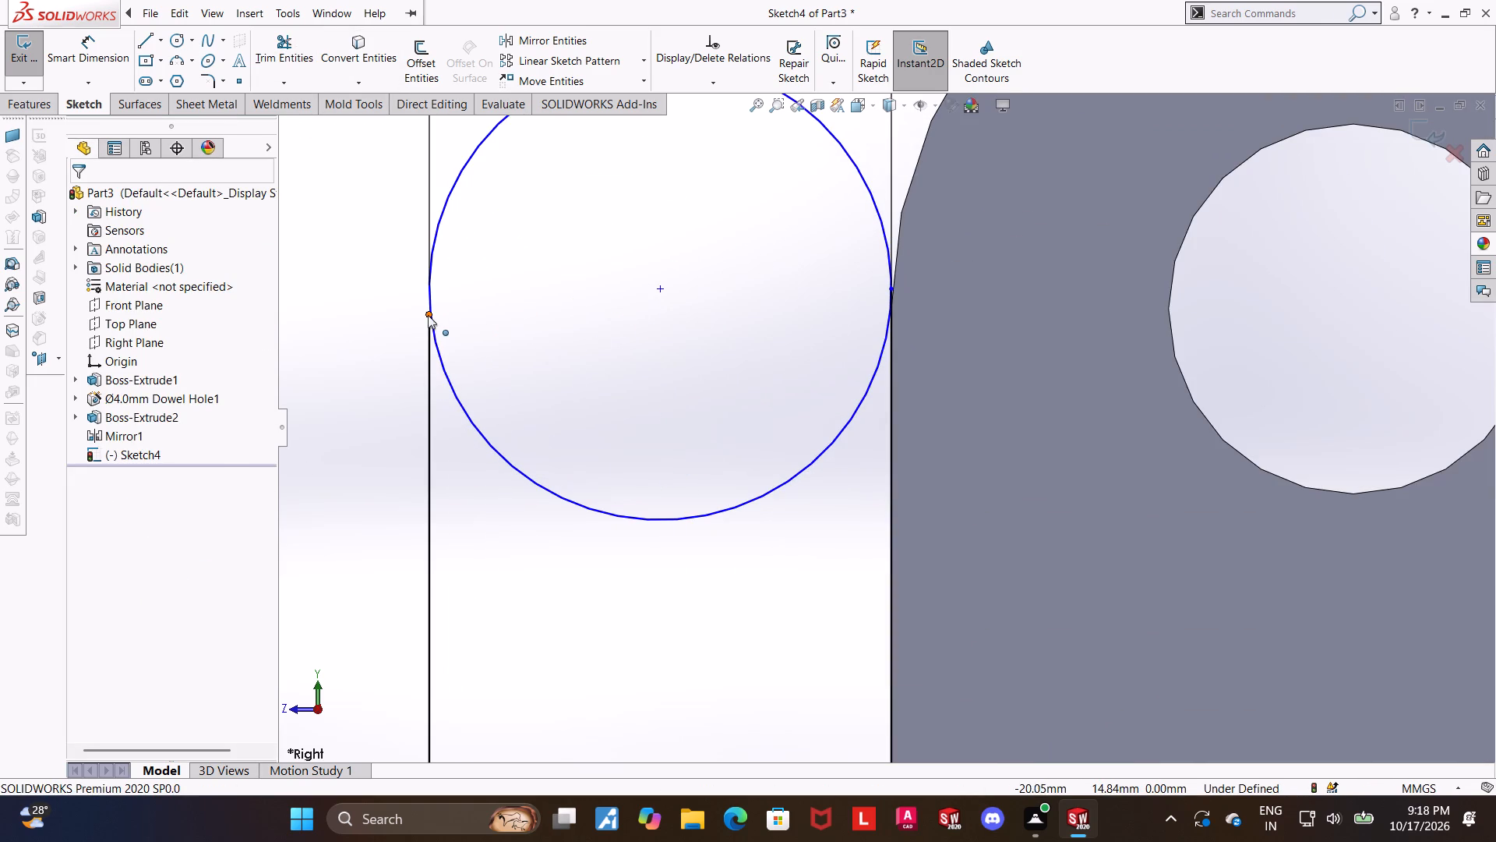
click(428, 315)
ctrl+click(442, 370)
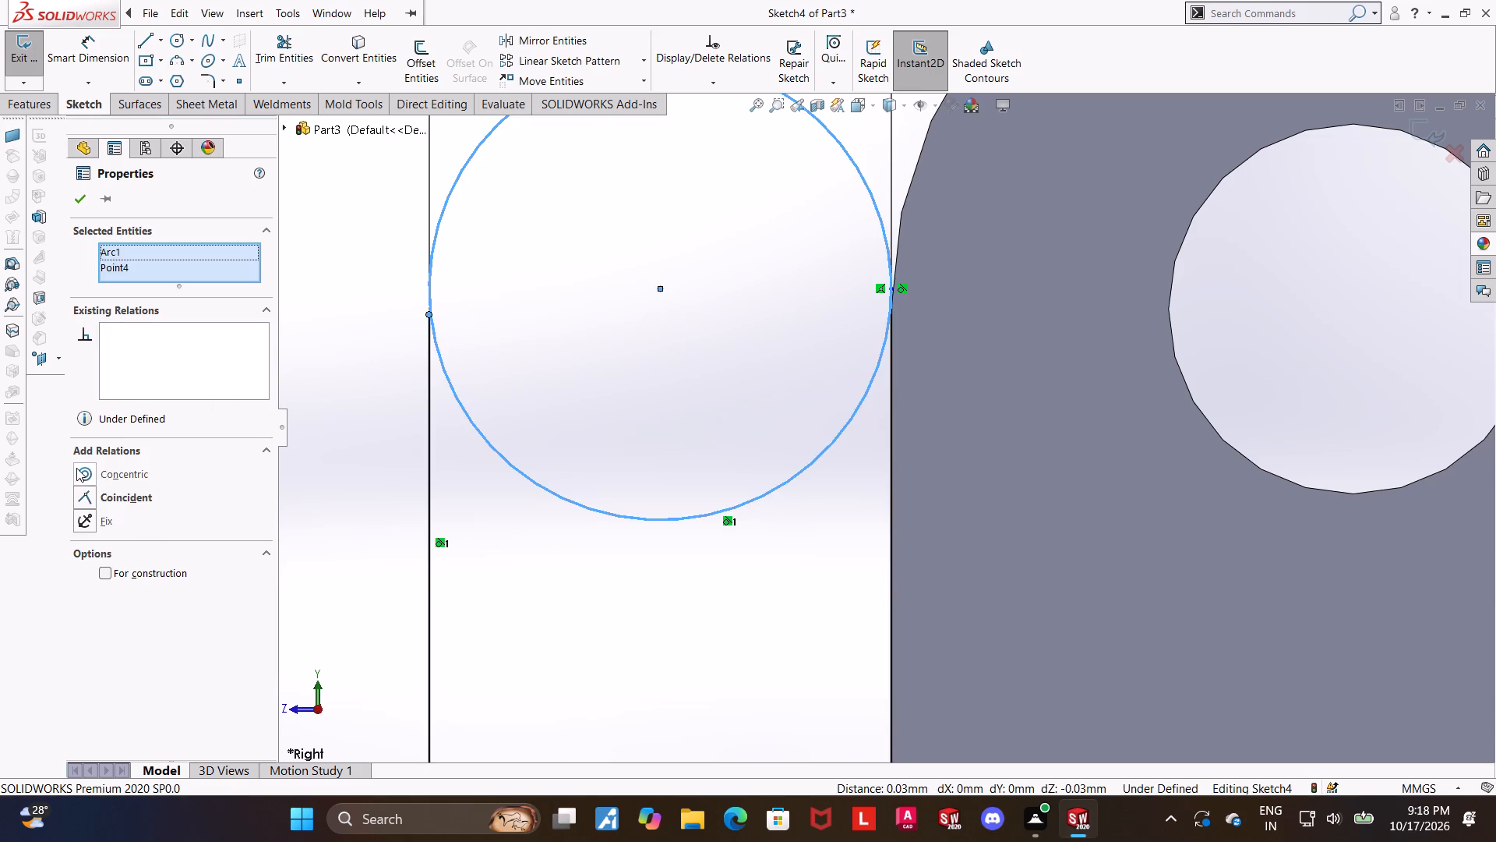
click(83, 501)
click(716, 558)
Trim away the circle's lower half between the vertical lines to leave a round-topped profile.
click(263, 45)
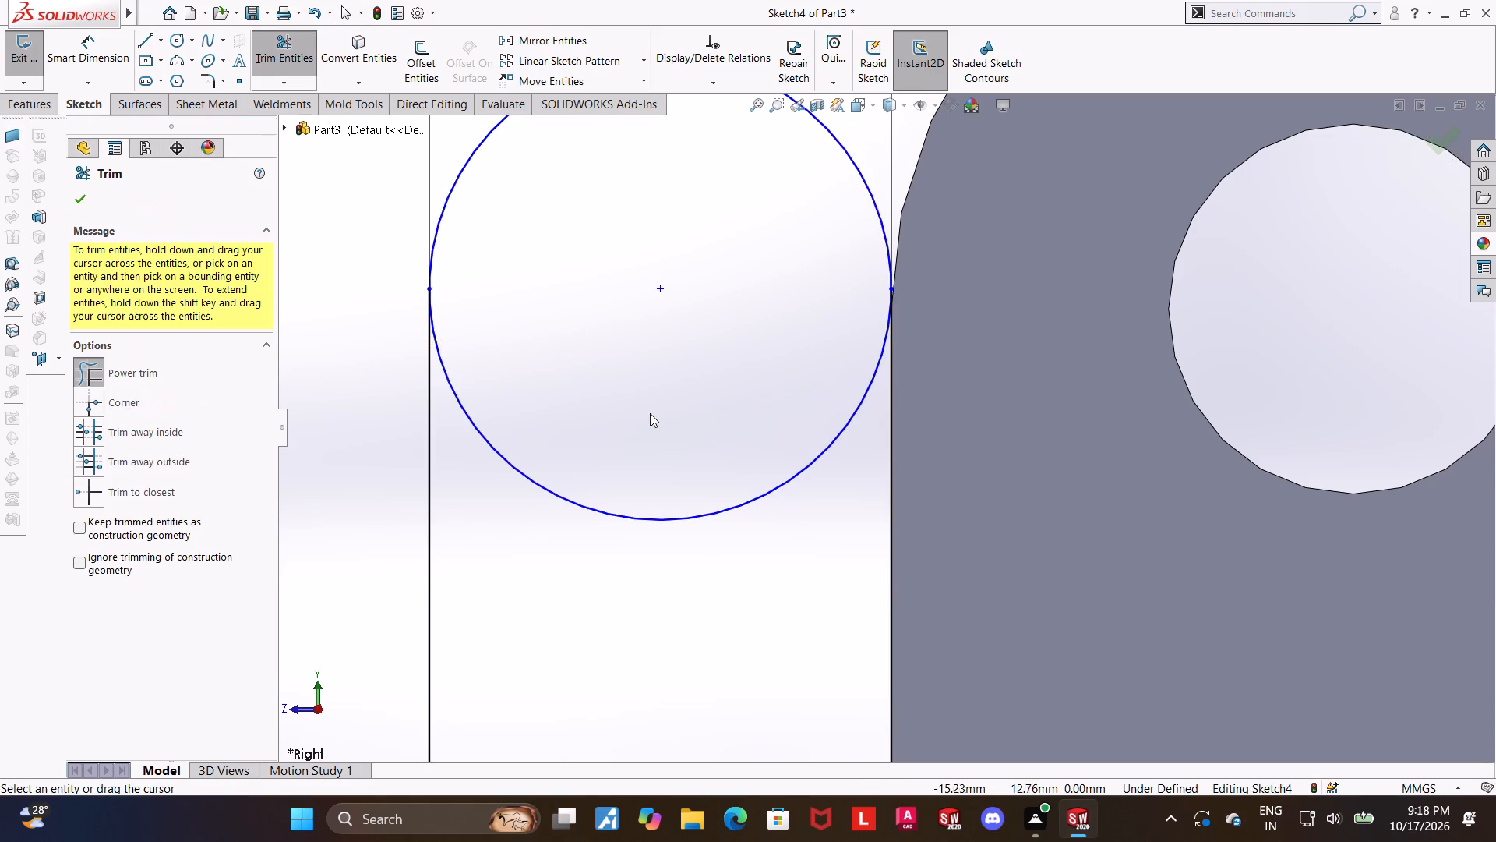
drag(646, 412, 641, 603)
scroll(644, 549, up, 5)
key(Escape)
scroll(1064, 433, up, 3)
scroll(1085, 349, down, 1)
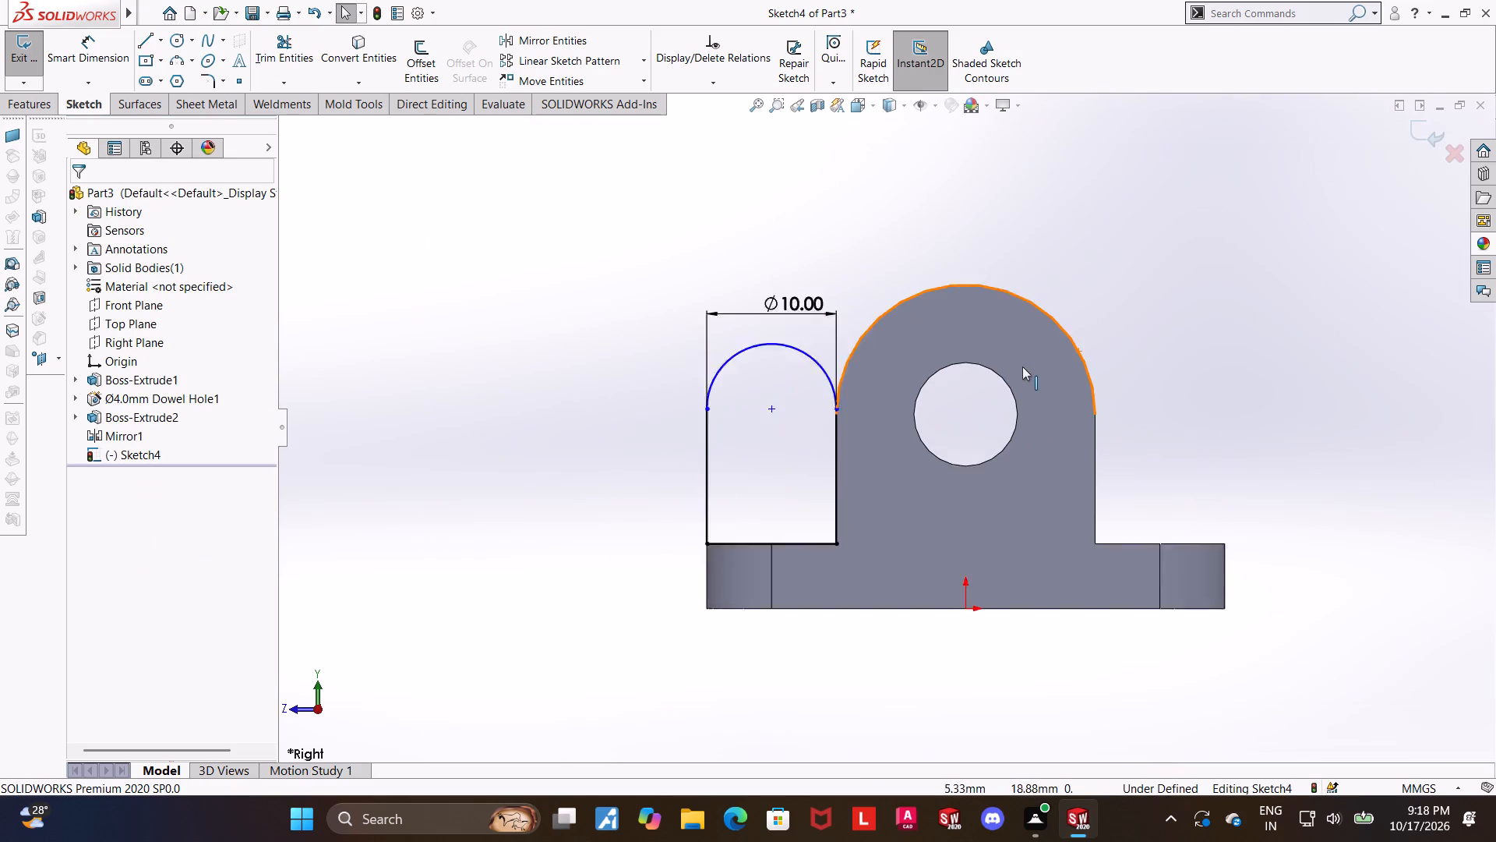
Delete the 10 mm diameter dimension from the small profile's top arc.
scroll(1022, 366, down, 1)
key(Escape)
scroll(790, 340, down, 1)
right_click(745, 288)
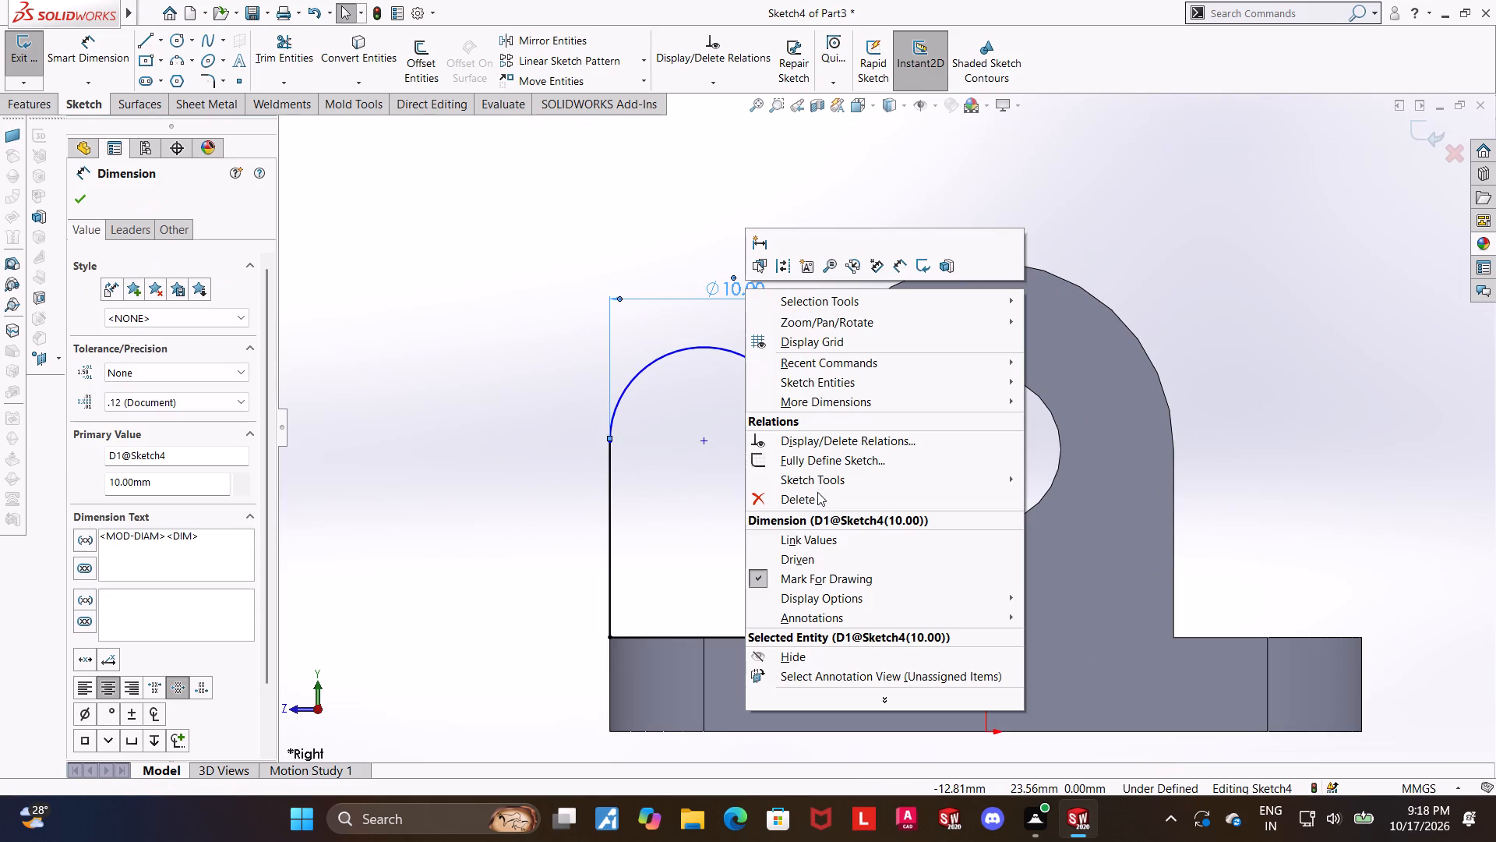
click(823, 504)
key(Escape)
Dimension the small profile's top arc with a radius of 5 mm.
click(104, 49)
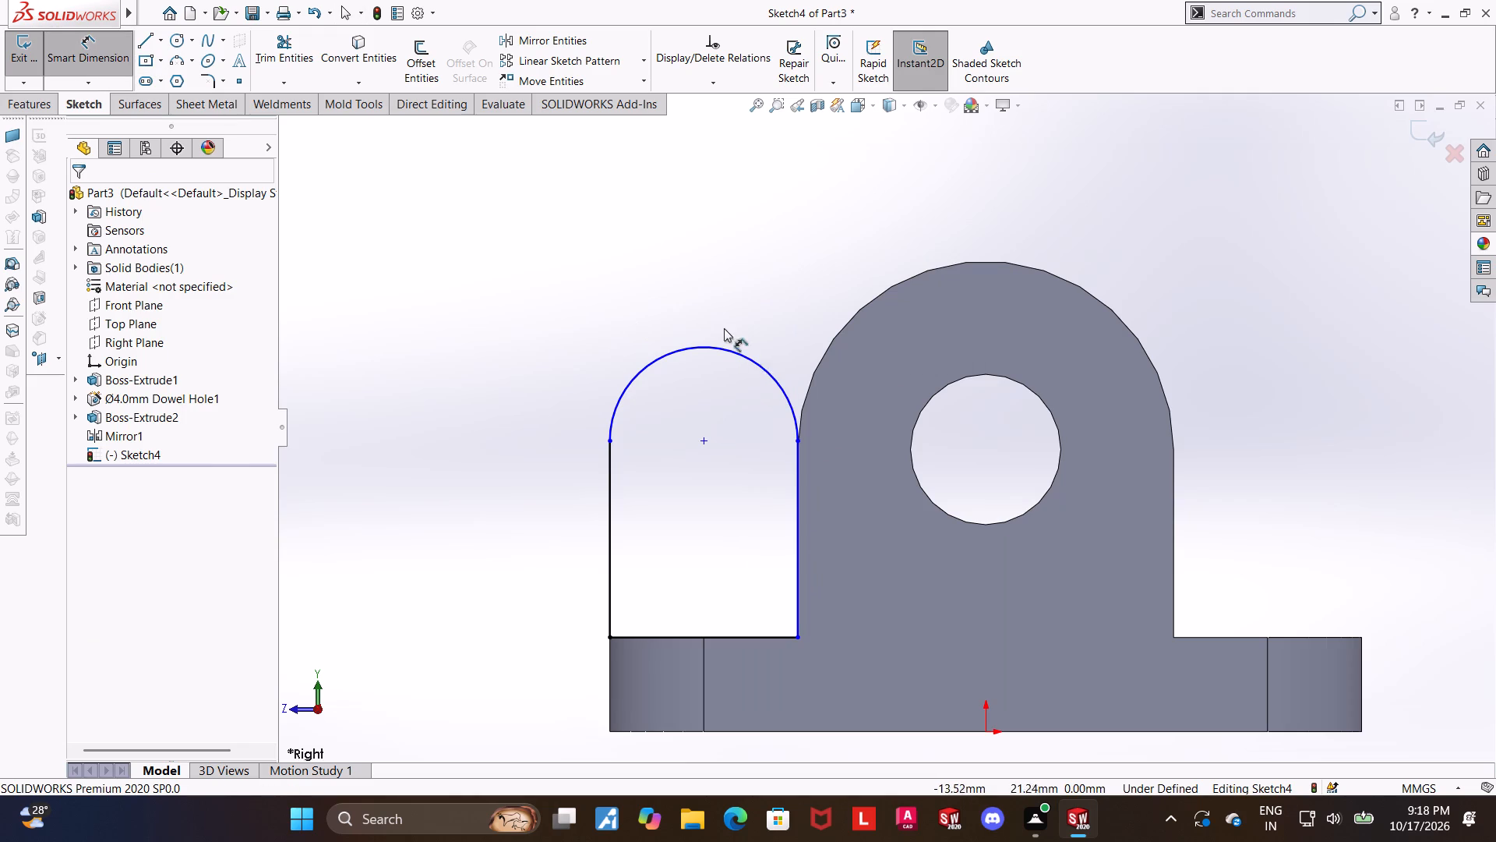
click(716, 351)
click(547, 294)
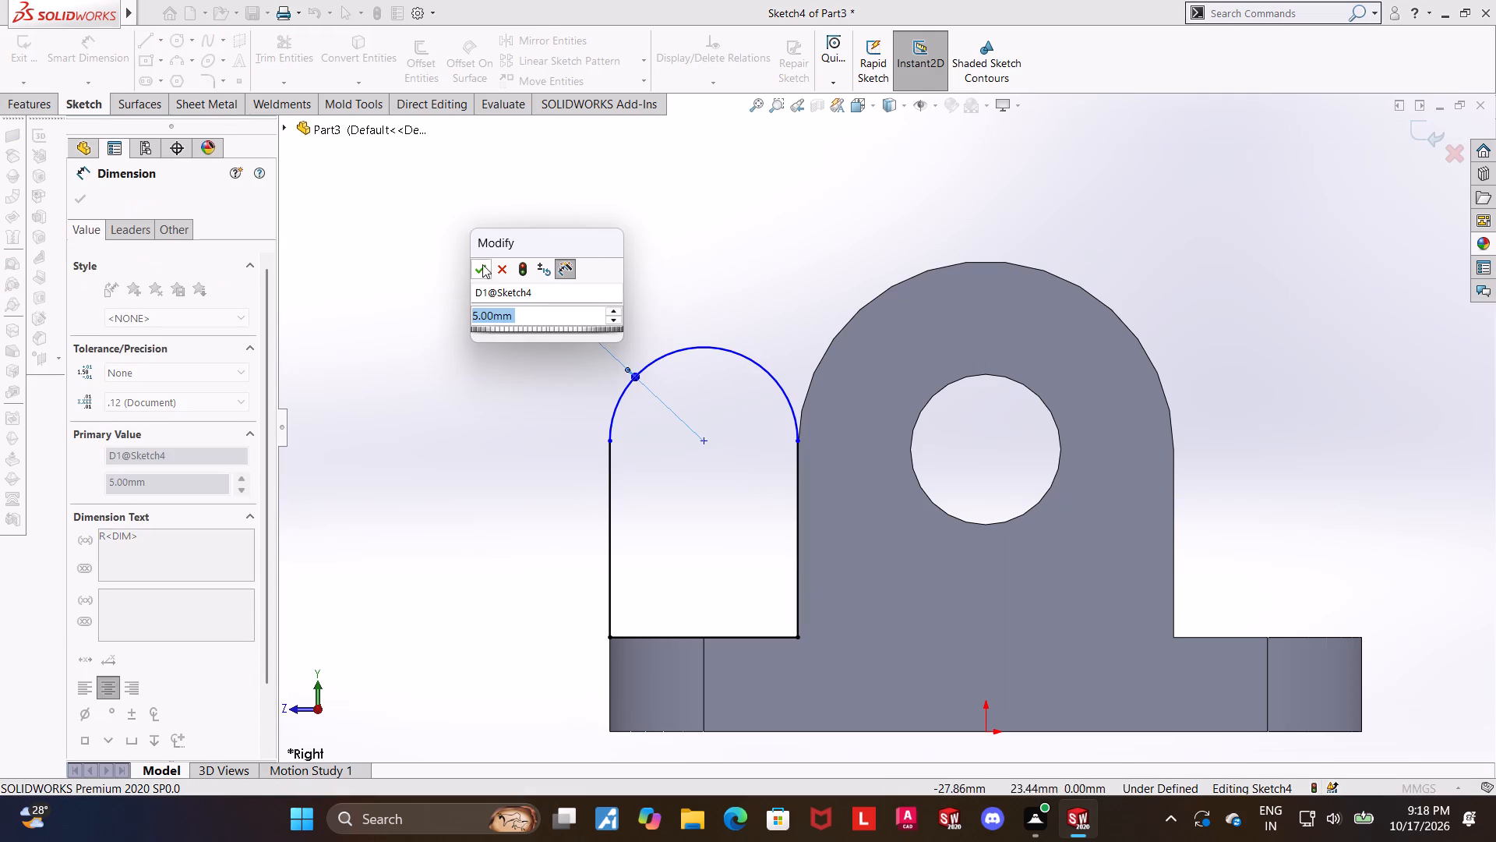
click(482, 264)
key(Escape)
key(Escape)
scroll(556, 433, up, 1)
scroll(870, 445, down, 2)
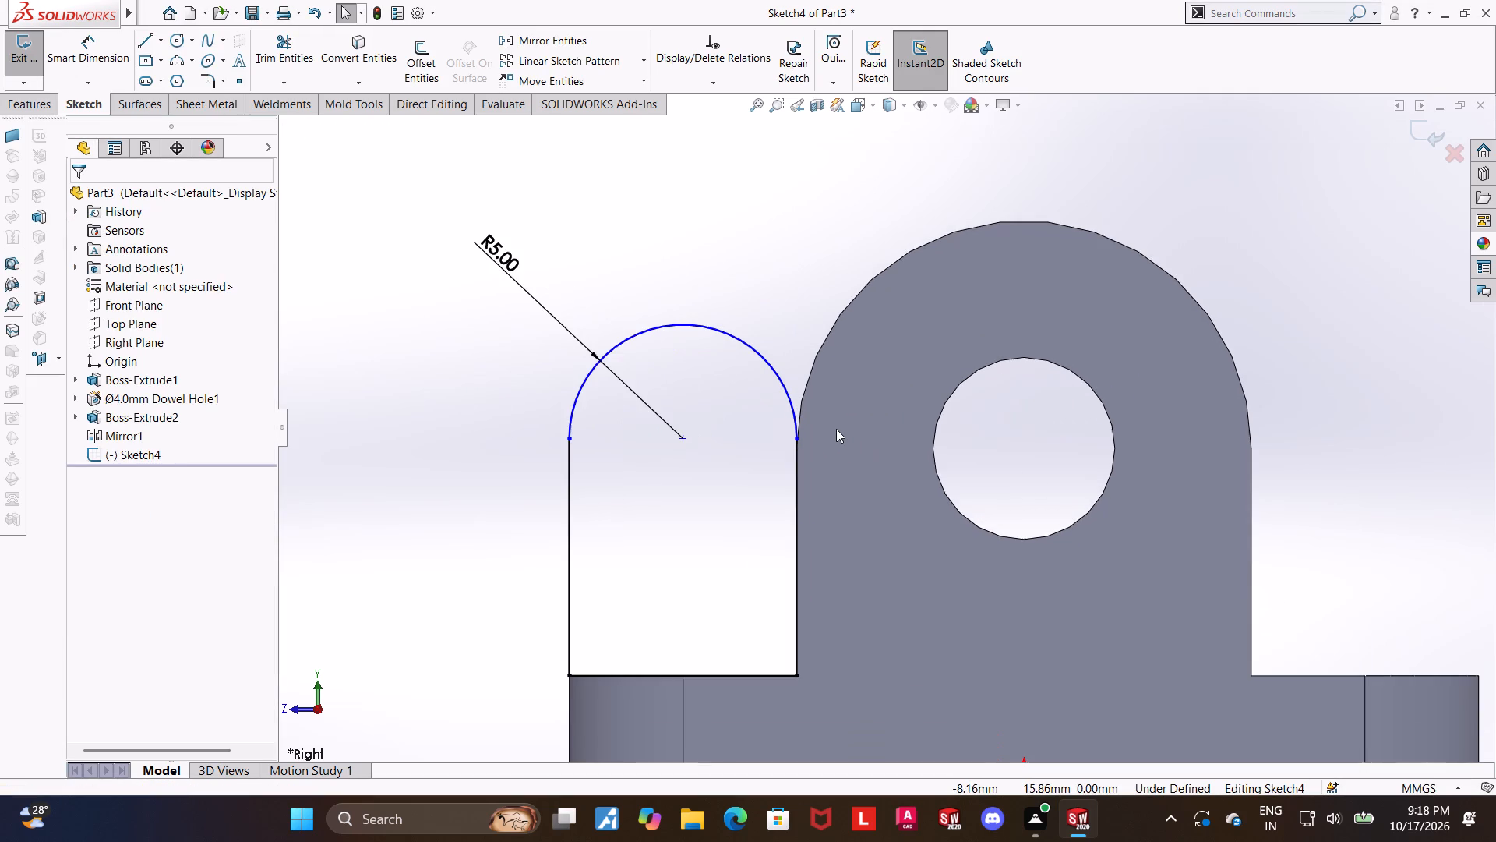
key(Escape)
Dimension the arc's centre 15 mm above the base plate's bottom edge.
scroll(807, 428, up, 1)
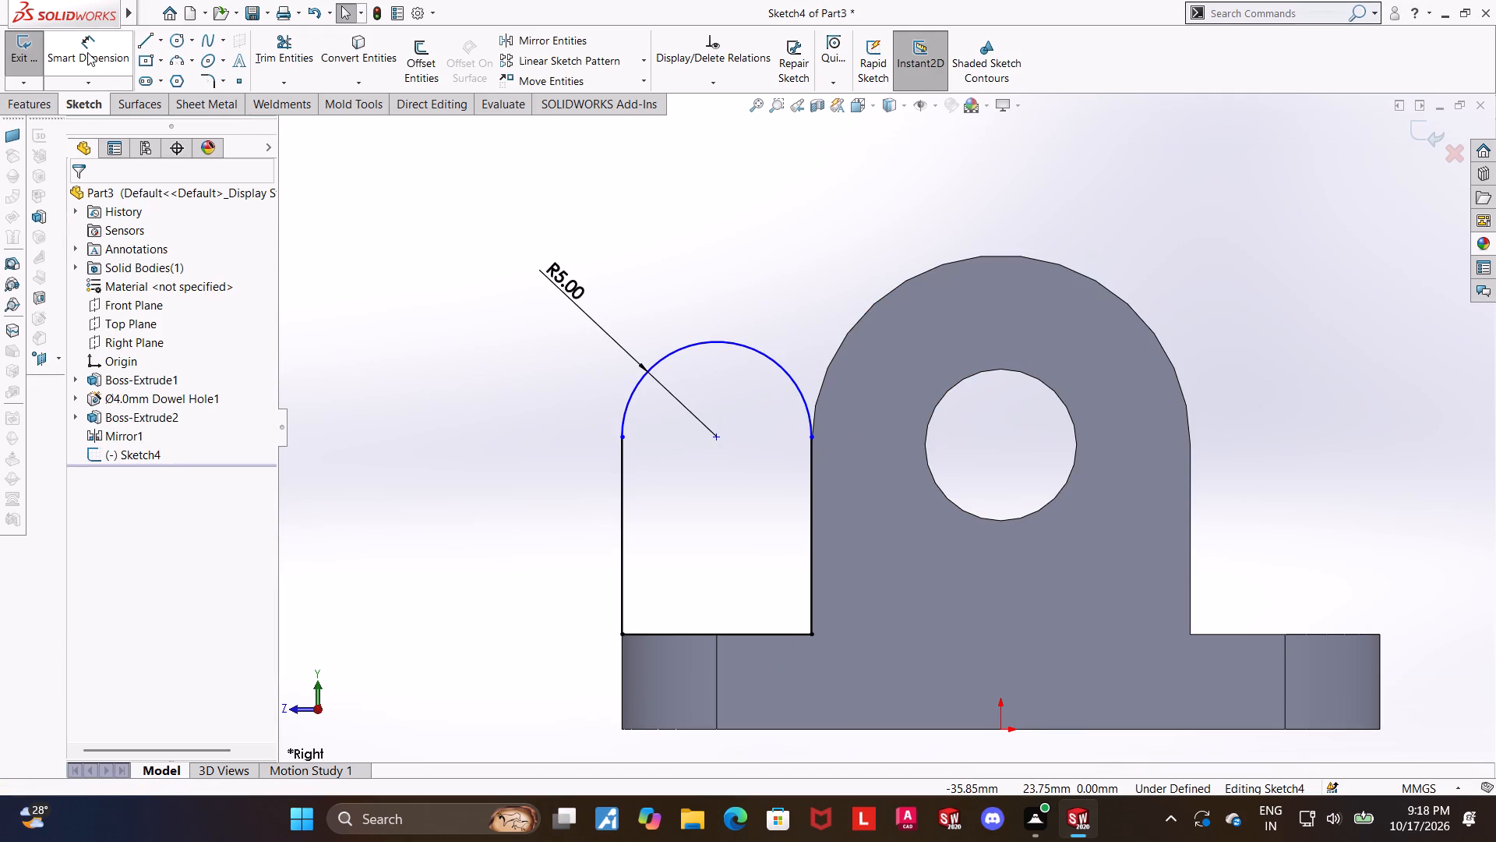
click(87, 52)
scroll(760, 507, up, 3)
scroll(859, 521, down, 1)
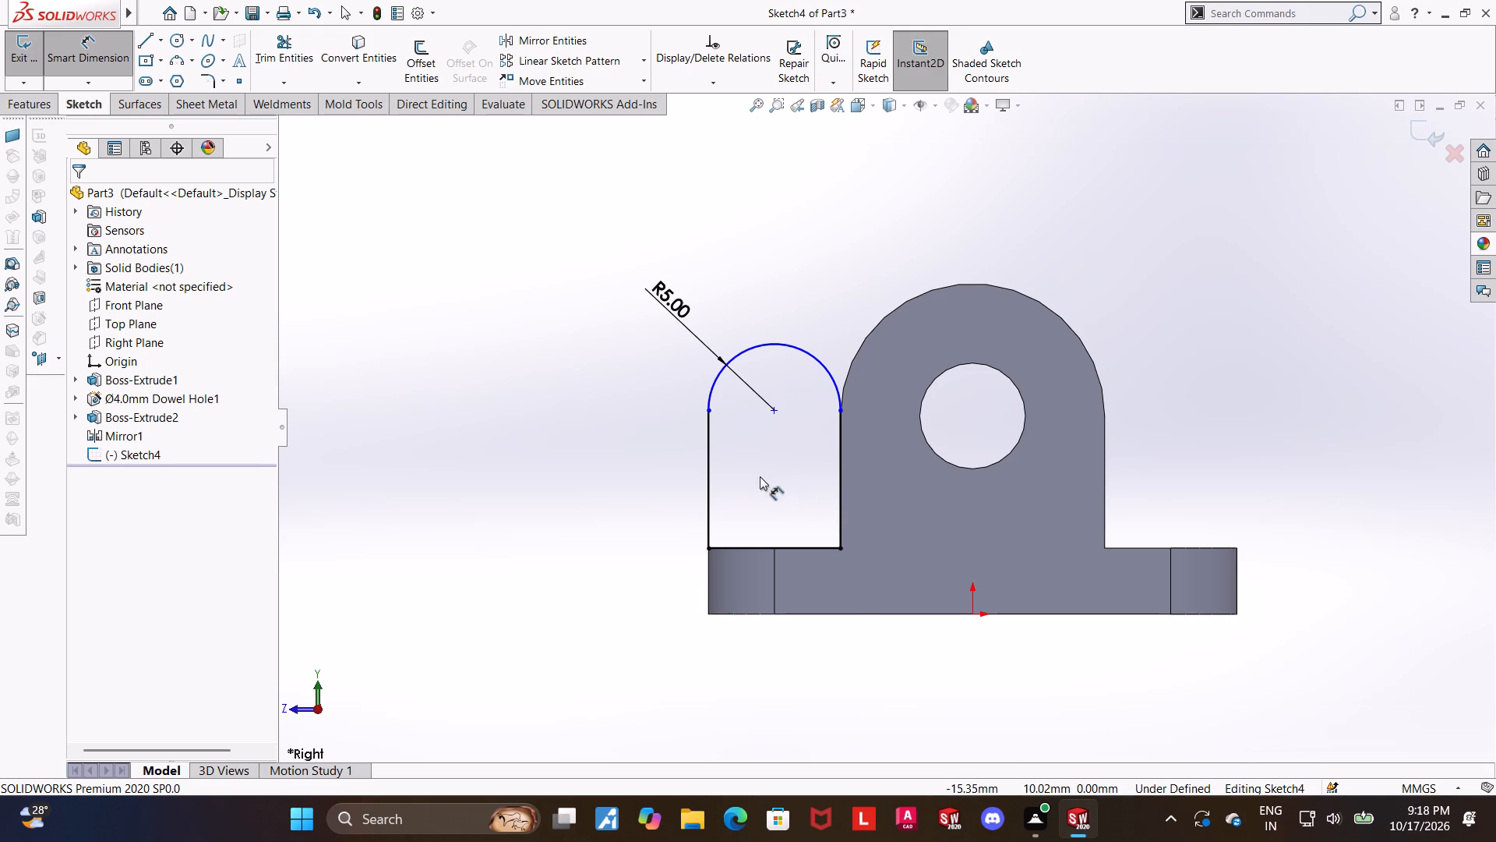
click(773, 415)
click(778, 615)
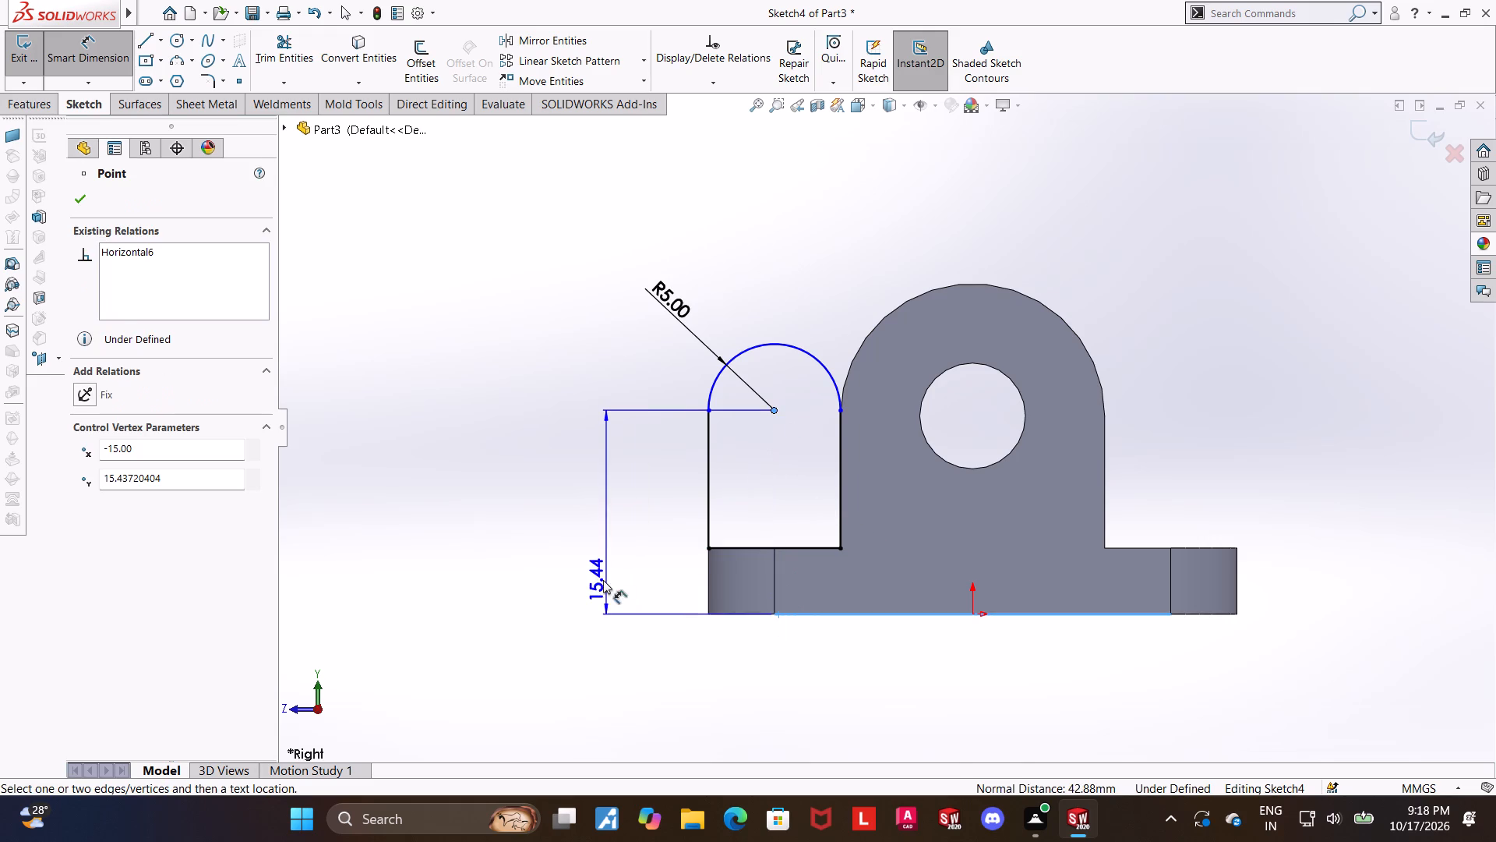
click(603, 580)
text(15)
key(Return)
key(Escape)
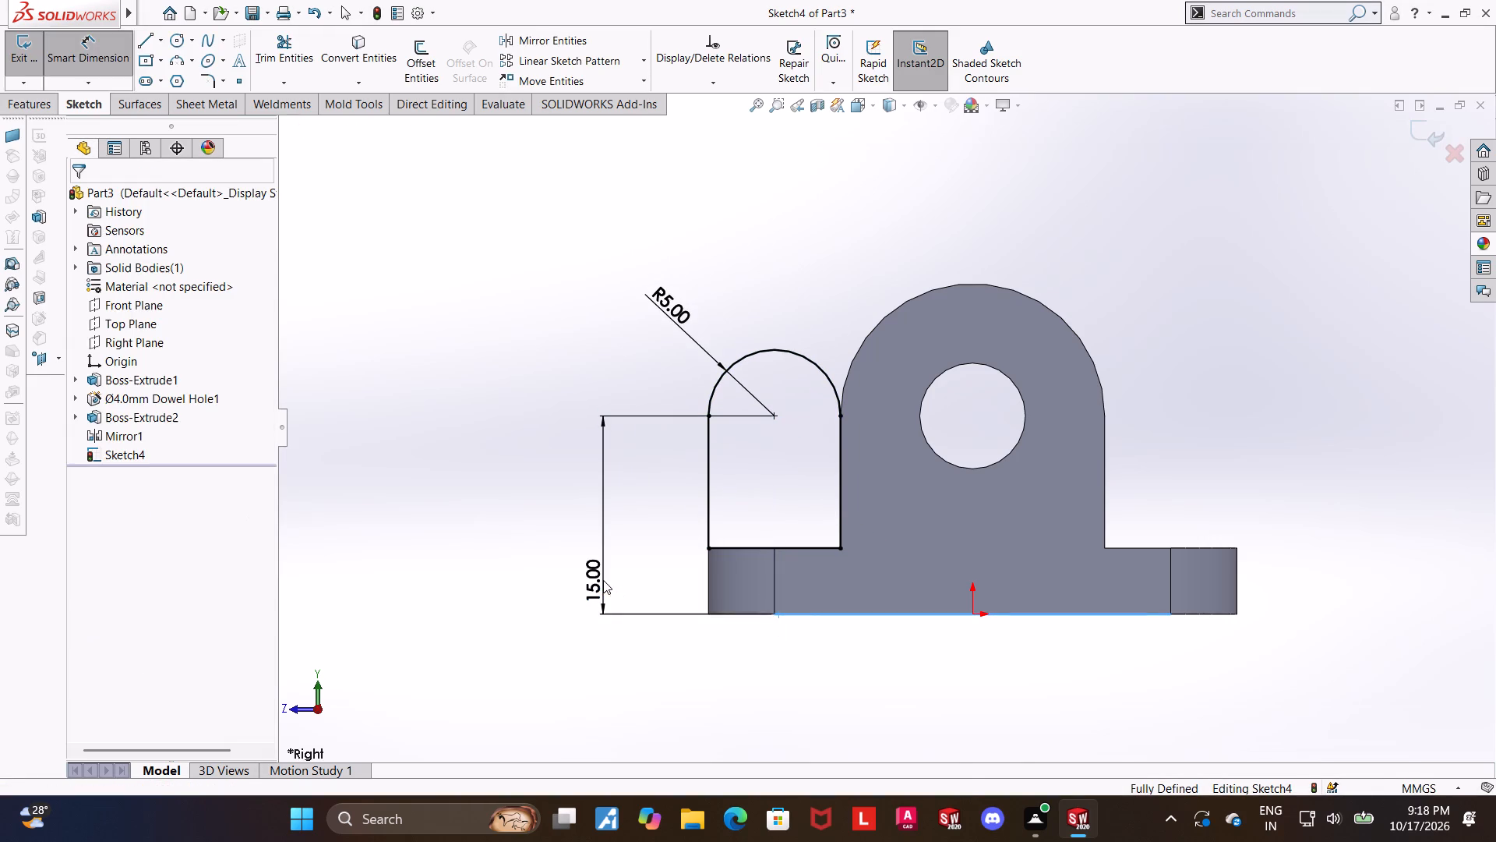
Examine the small round-topped profile's placement relative to the base plate and both uprights.
scroll(967, 534, up, 2)
scroll(1184, 391, down, 2)
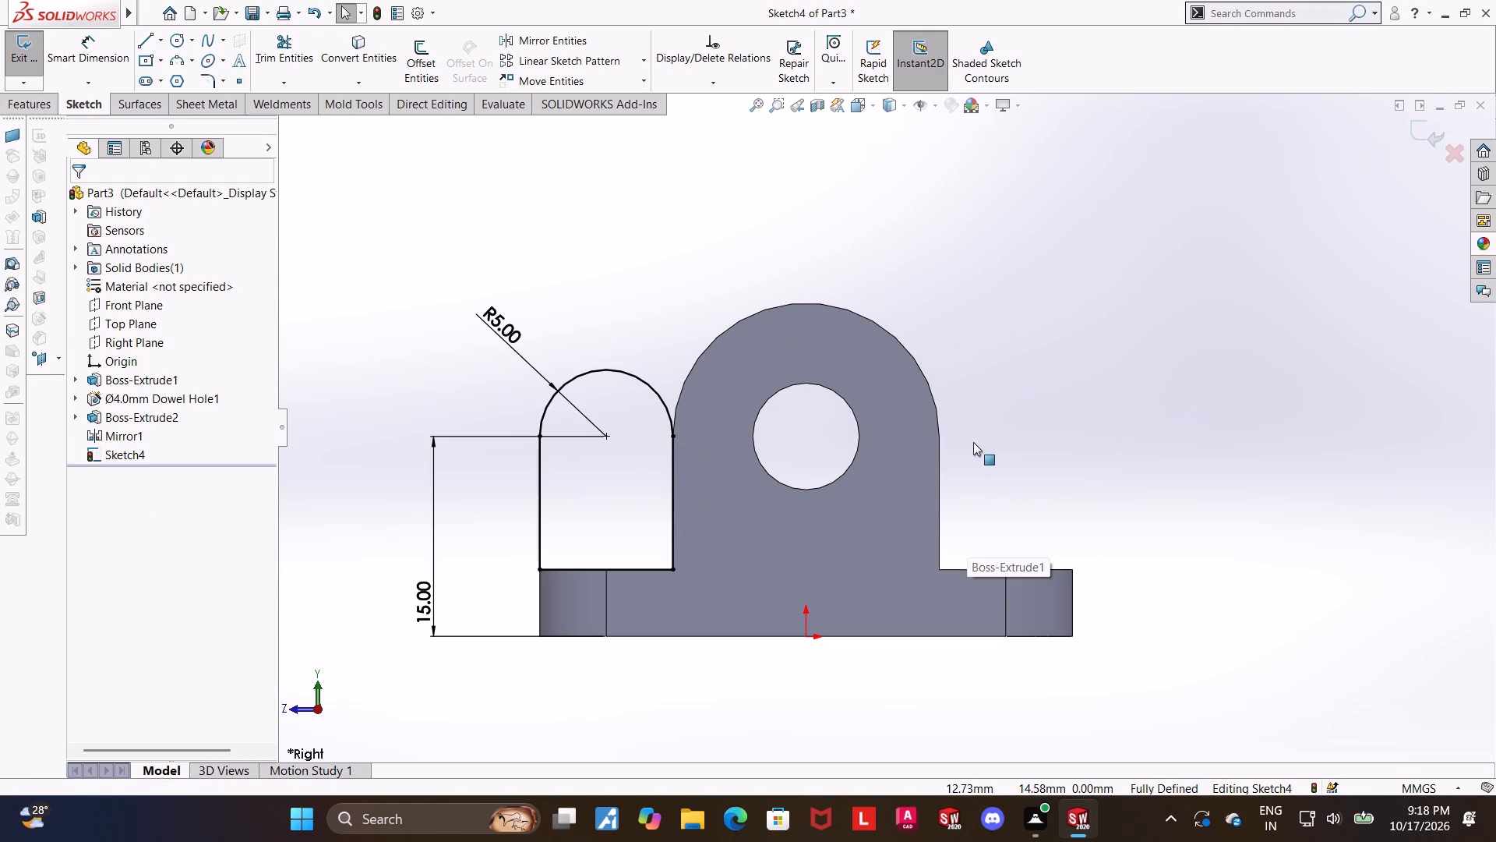
scroll(937, 446, up, 1)
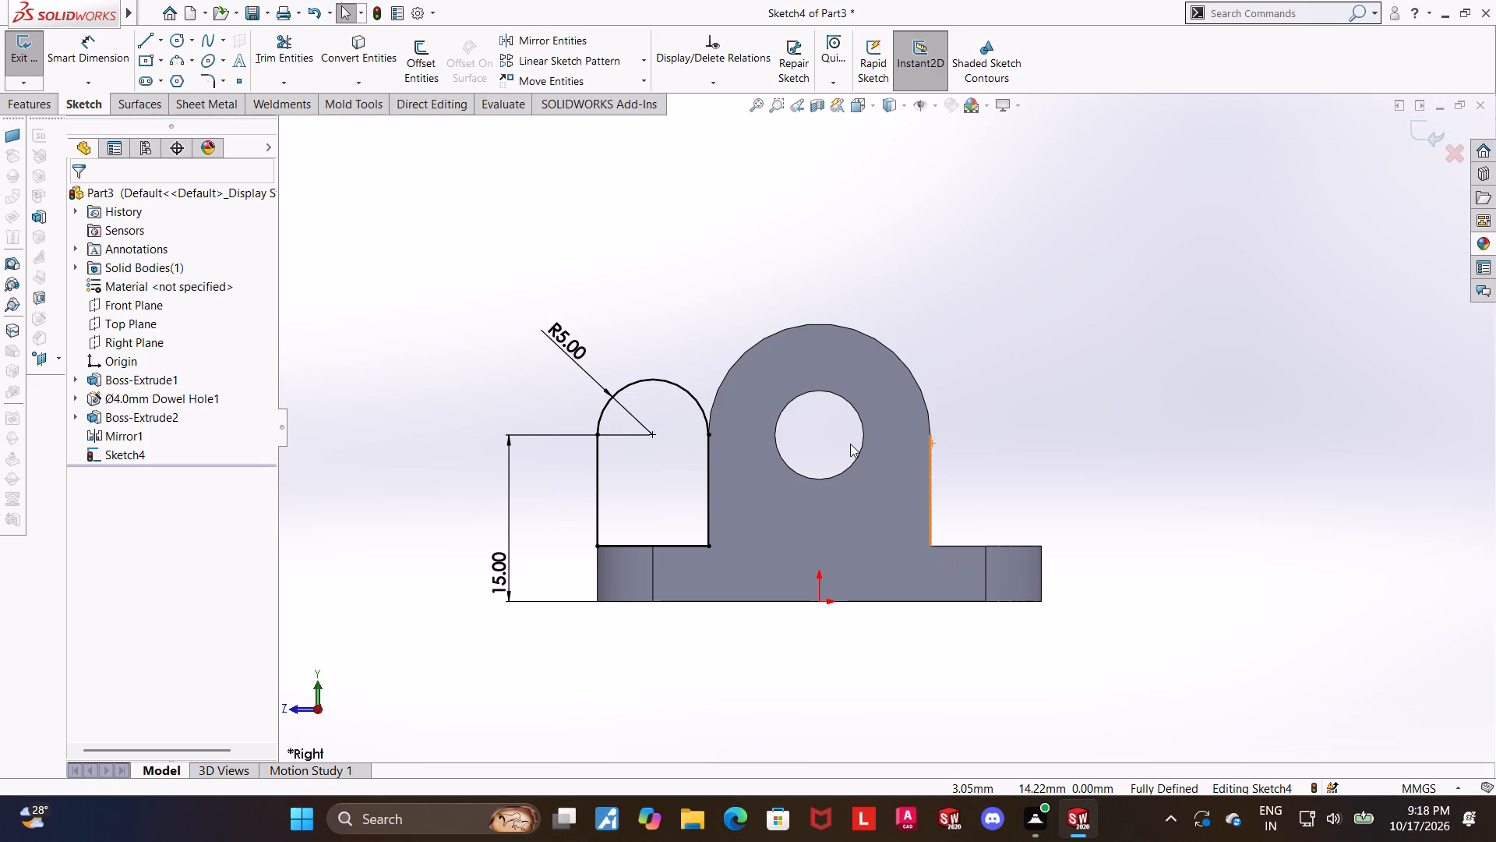
middle_drag(850, 444, 898, 469)
scroll(892, 458, up, 2)
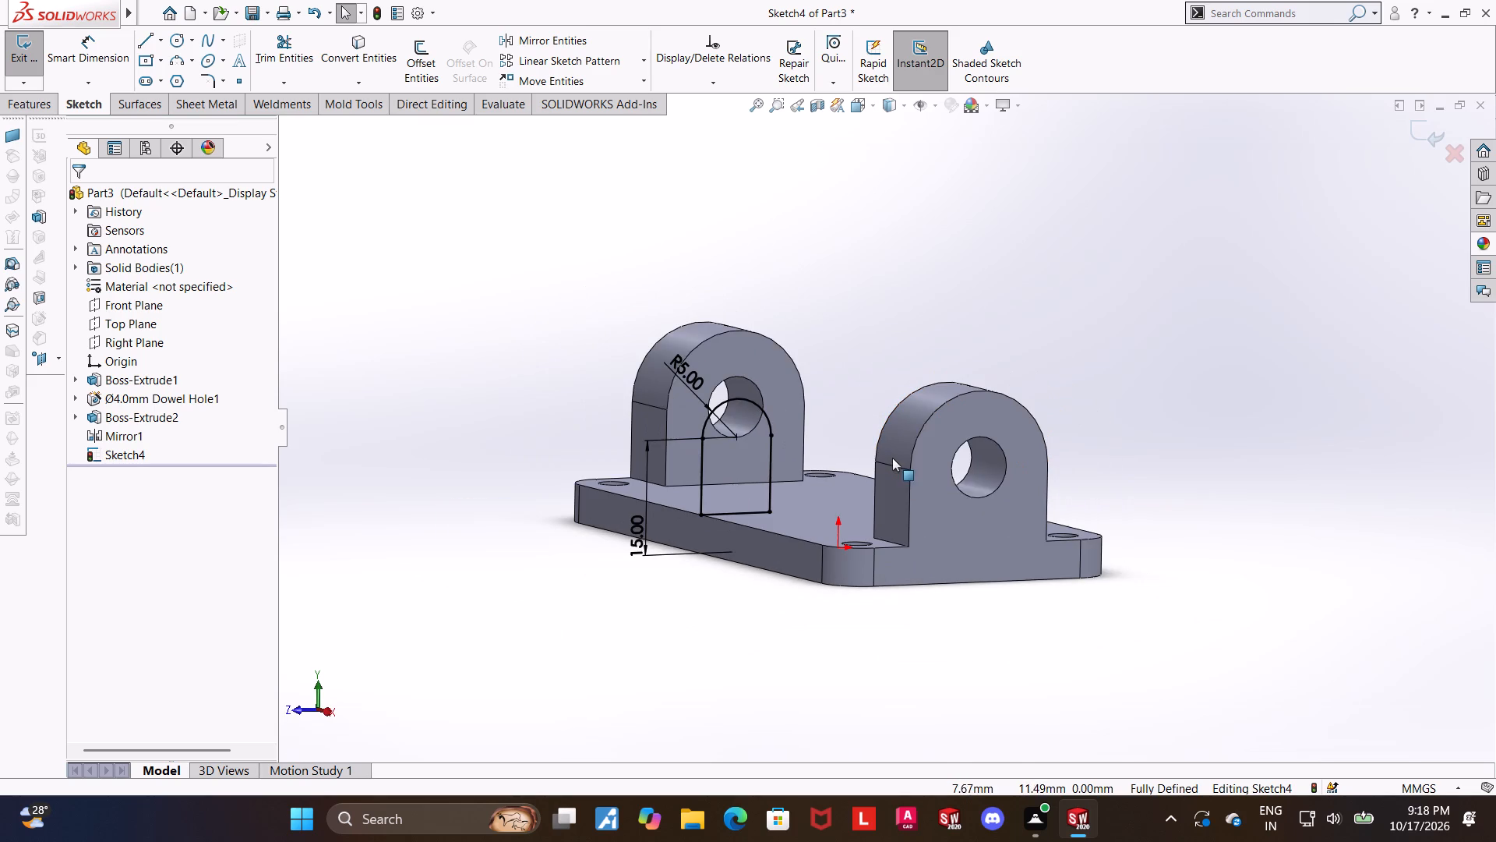
scroll(886, 450, down, 1)
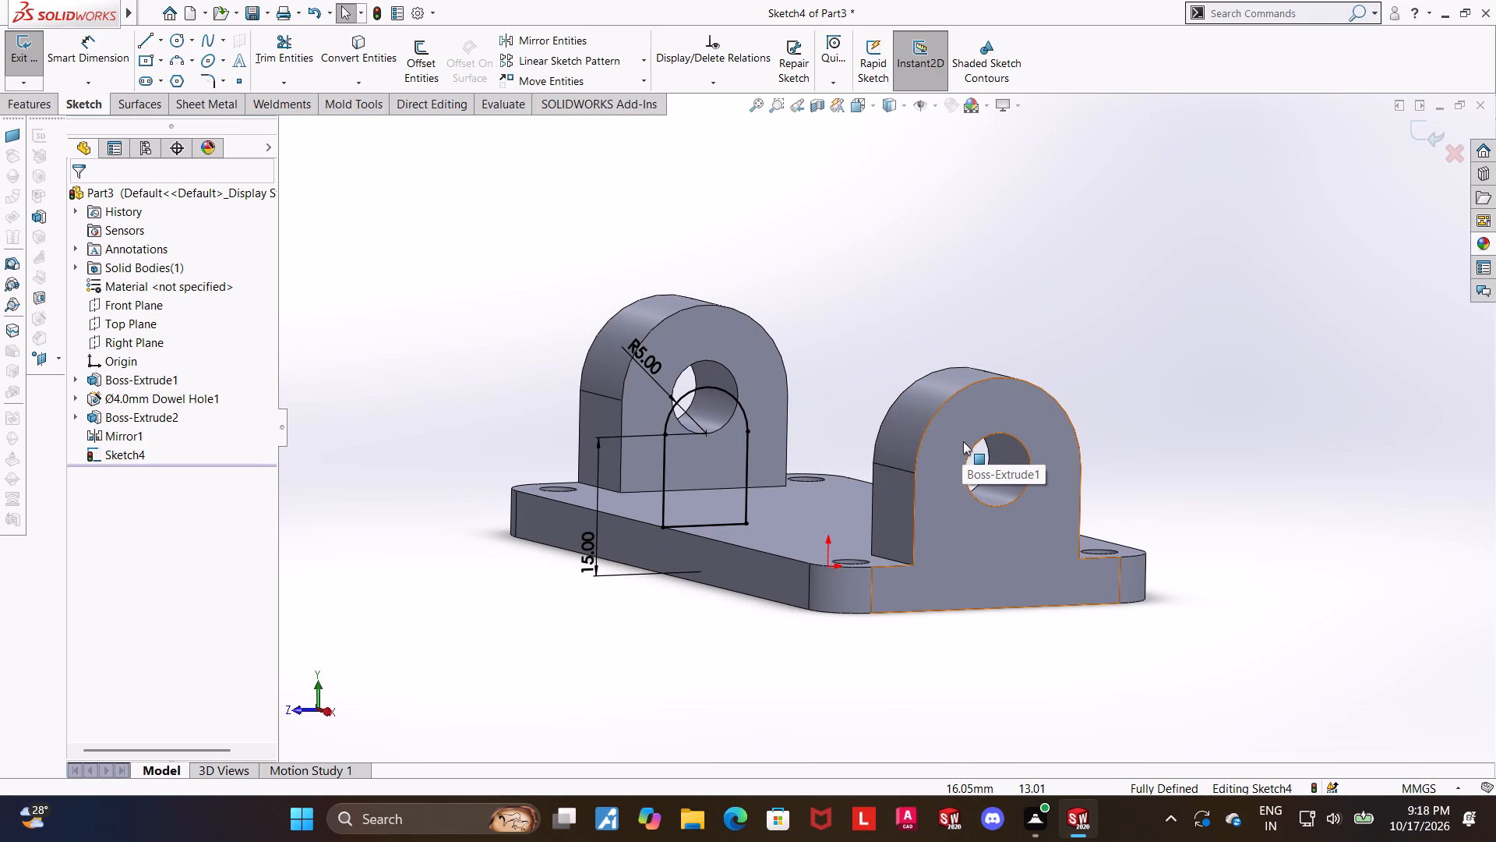
scroll(958, 441, up, 1)
scroll(877, 426, down, 1)
middle_click(748, 459)
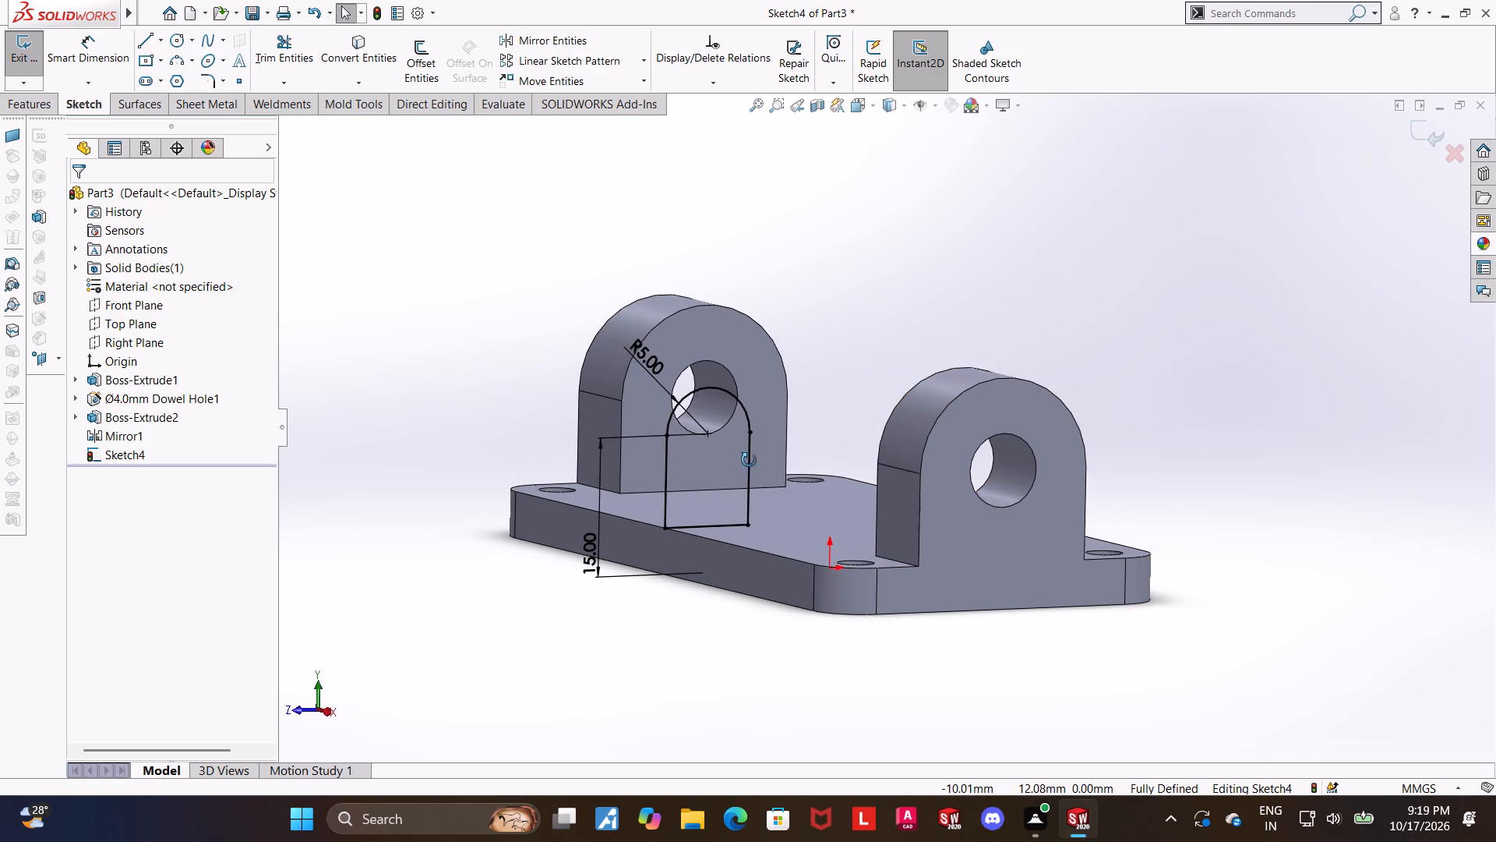
scroll(753, 398, down, 2)
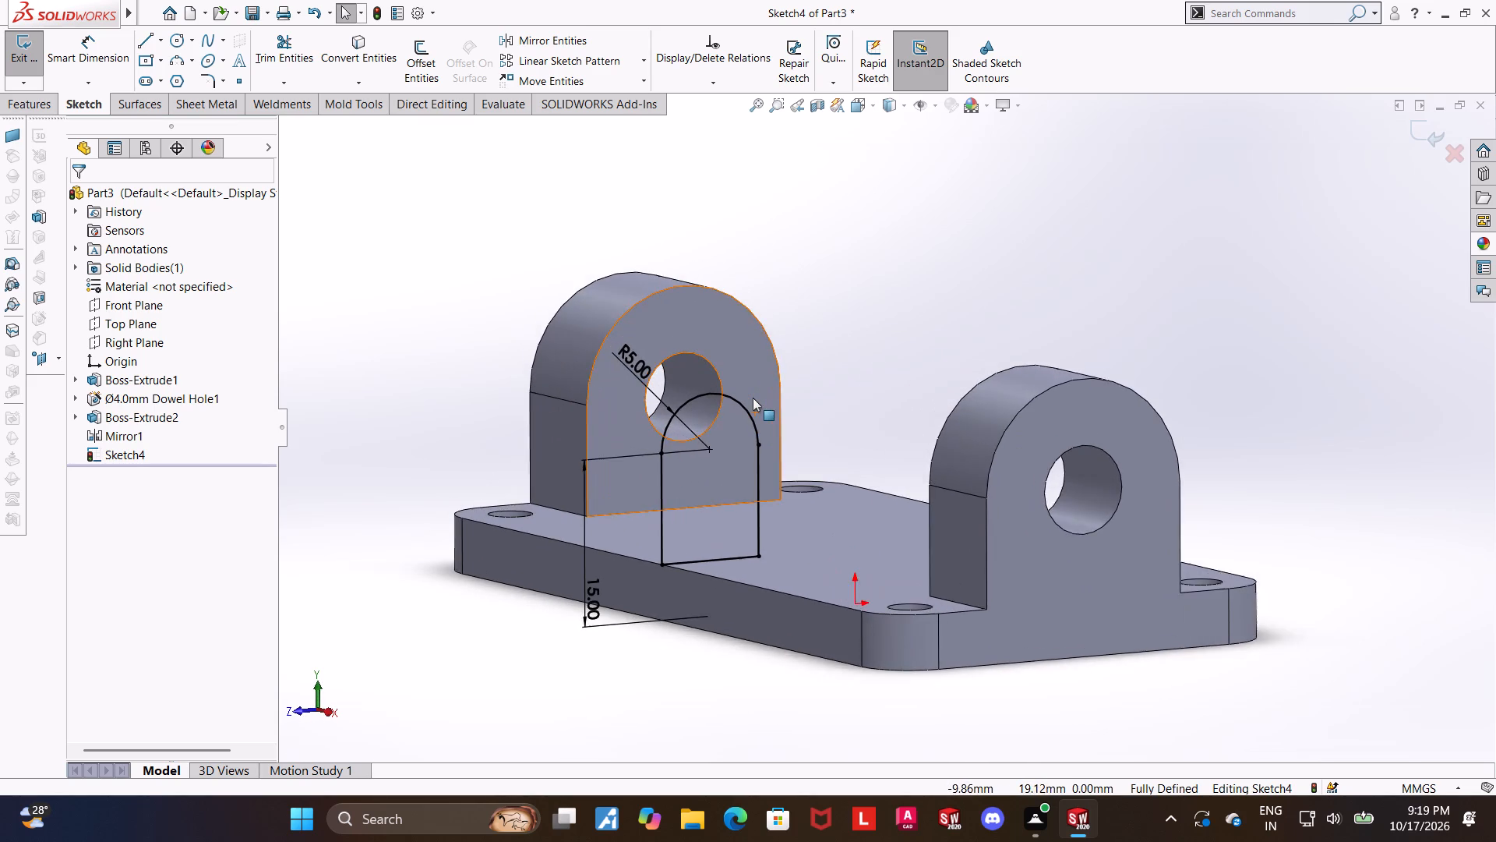
Extrude the small round-topped profile as a boss with the Mid Plane end condition and a 35 mm depth, merging the result.
click(27, 45)
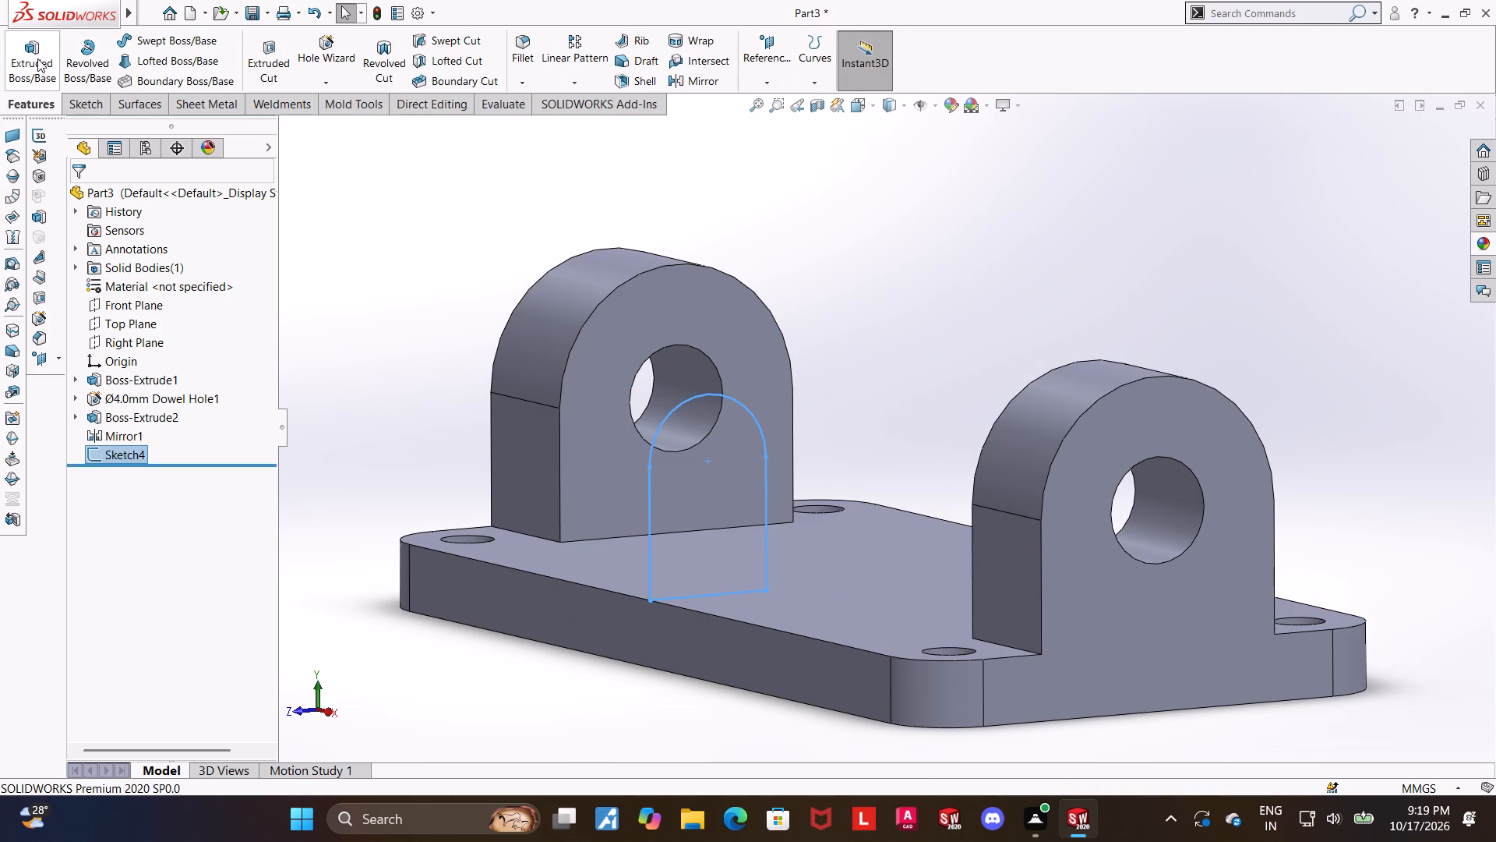
click(36, 59)
click(136, 312)
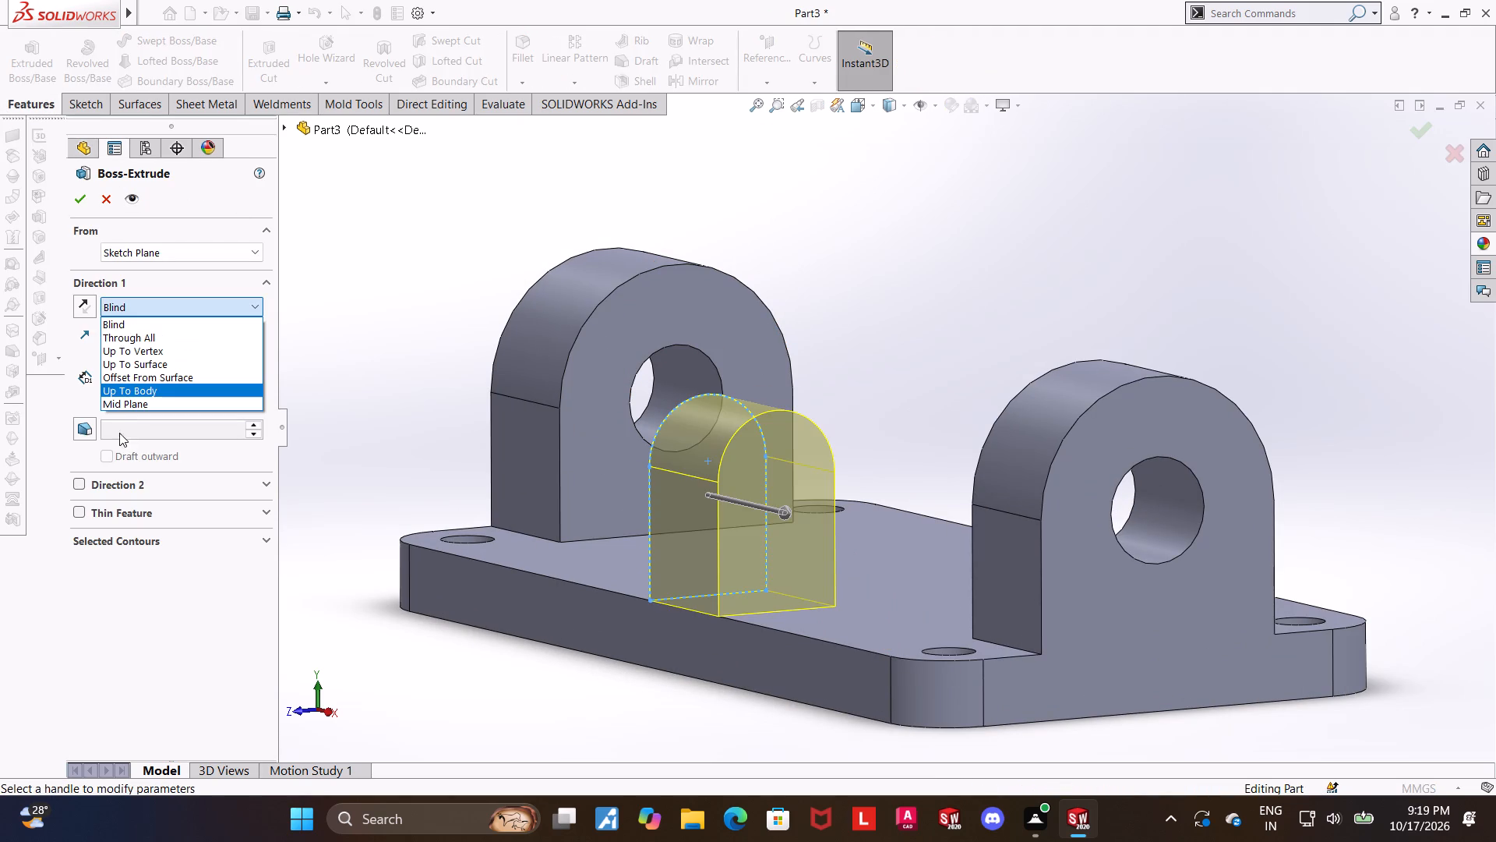
click(126, 399)
middle_drag(482, 500, 483, 532)
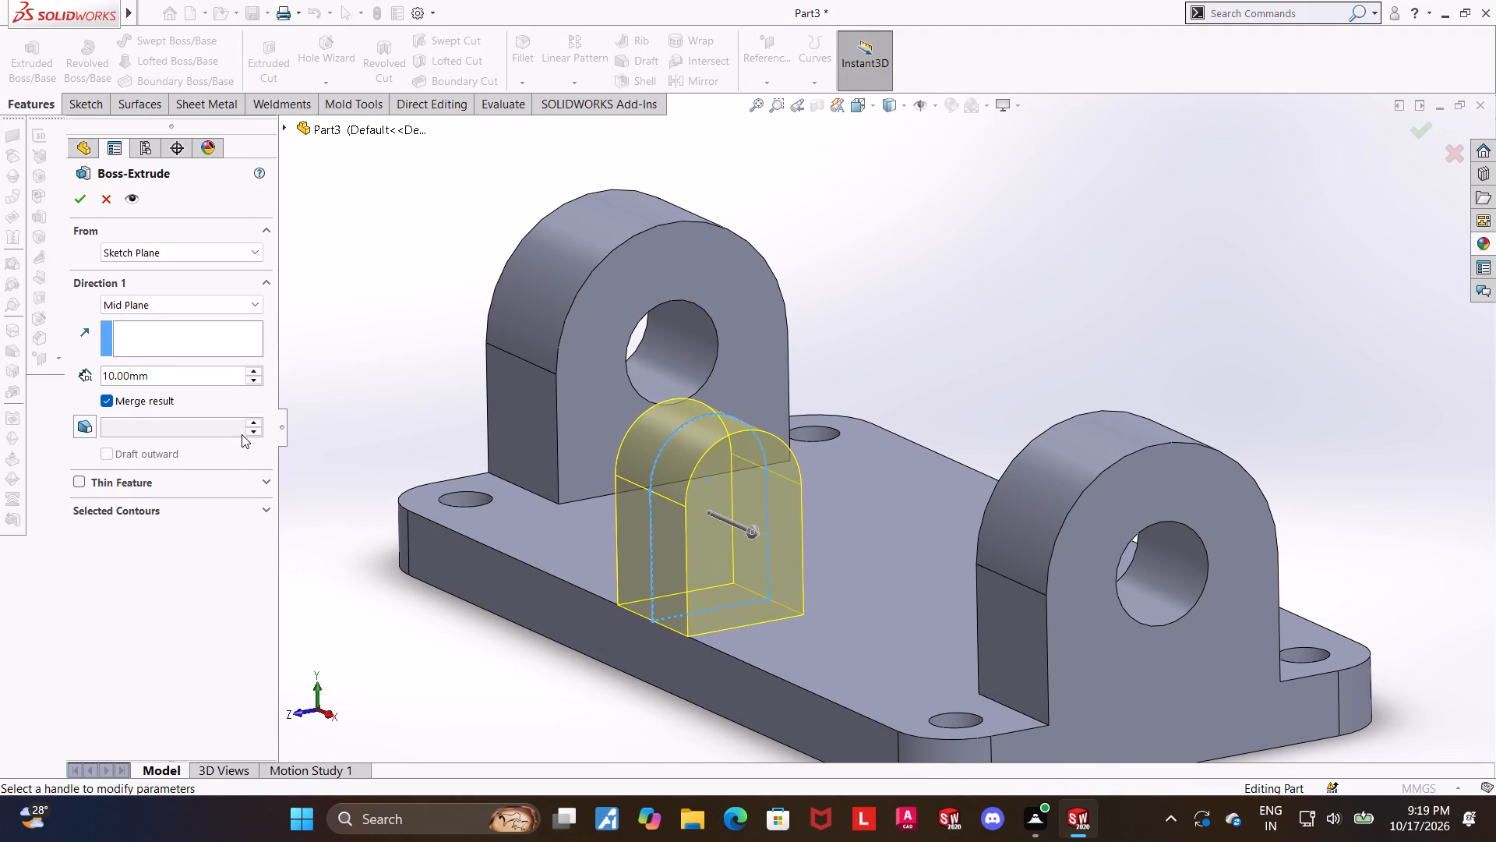
click(154, 373)
drag(167, 373, 37, 366)
text(35)
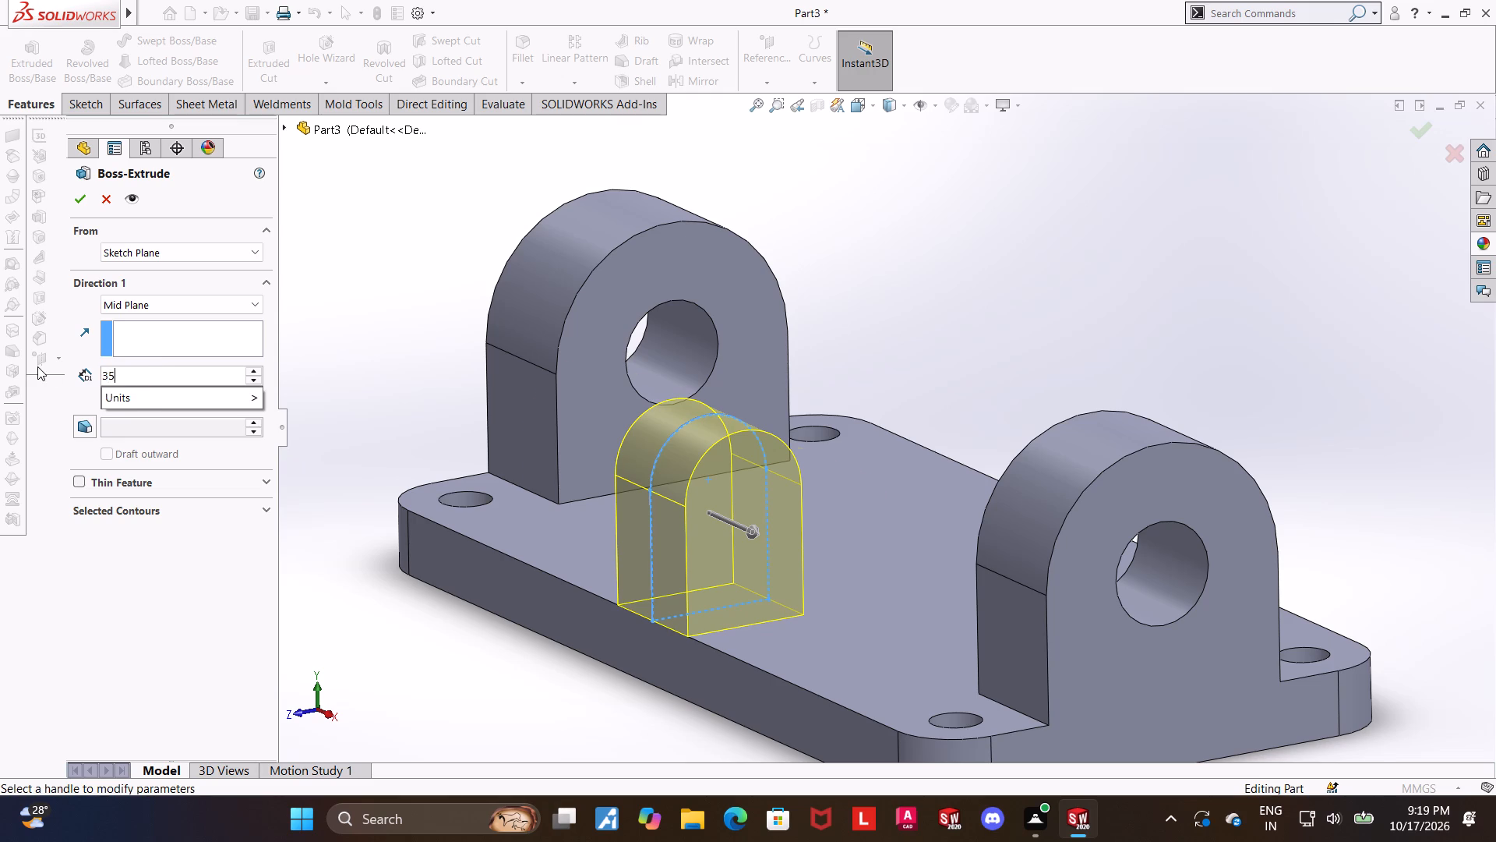
key(Return)
click(80, 203)
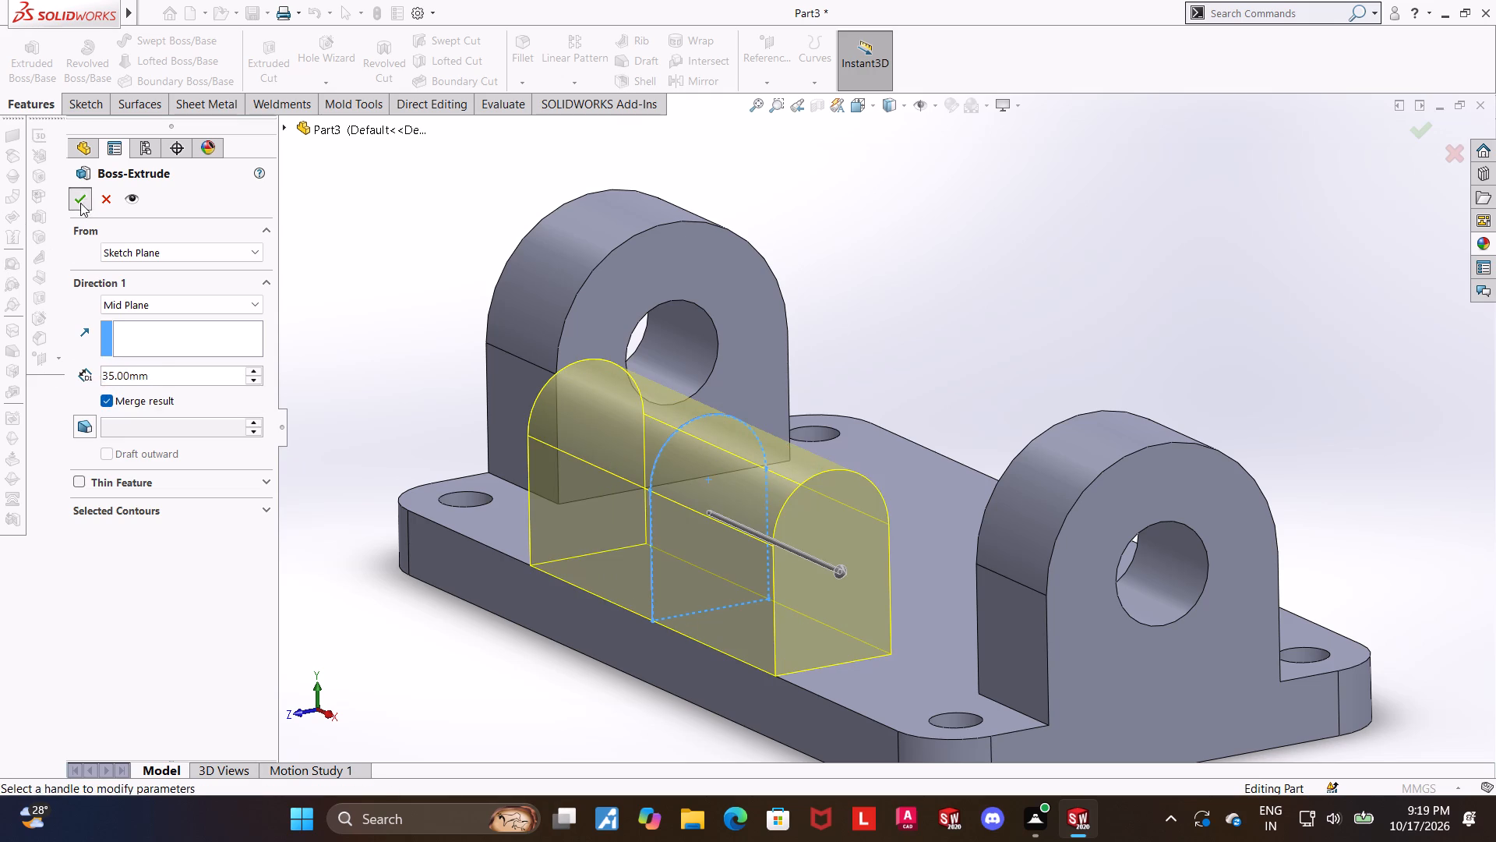
click(330, 302)
Mirror the 35 mm round-topped boss about the Front Plane to the plate's opposite long side.
scroll(352, 318, up, 2)
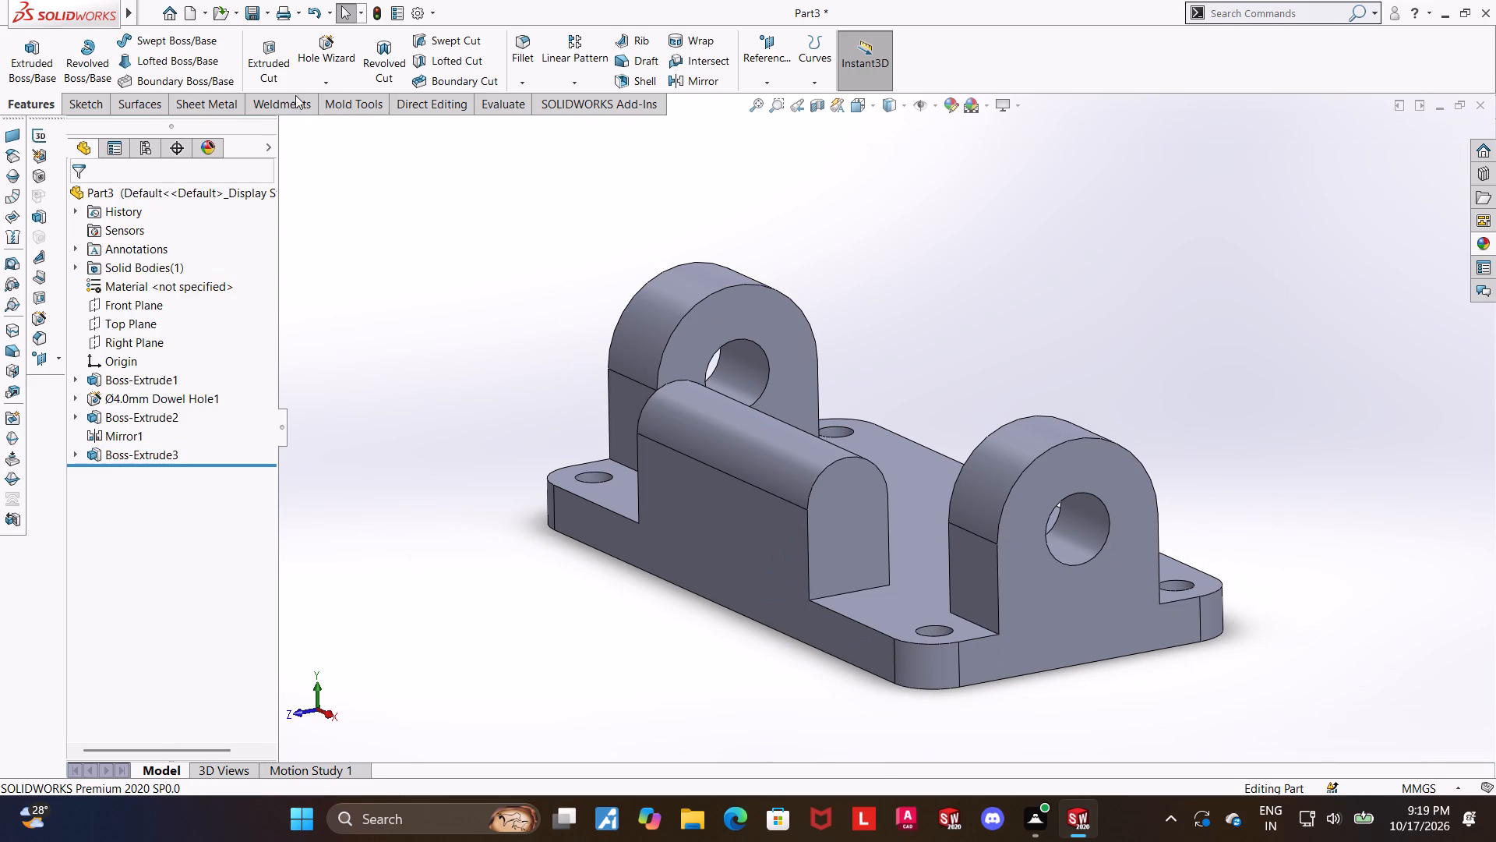
click(711, 78)
click(286, 122)
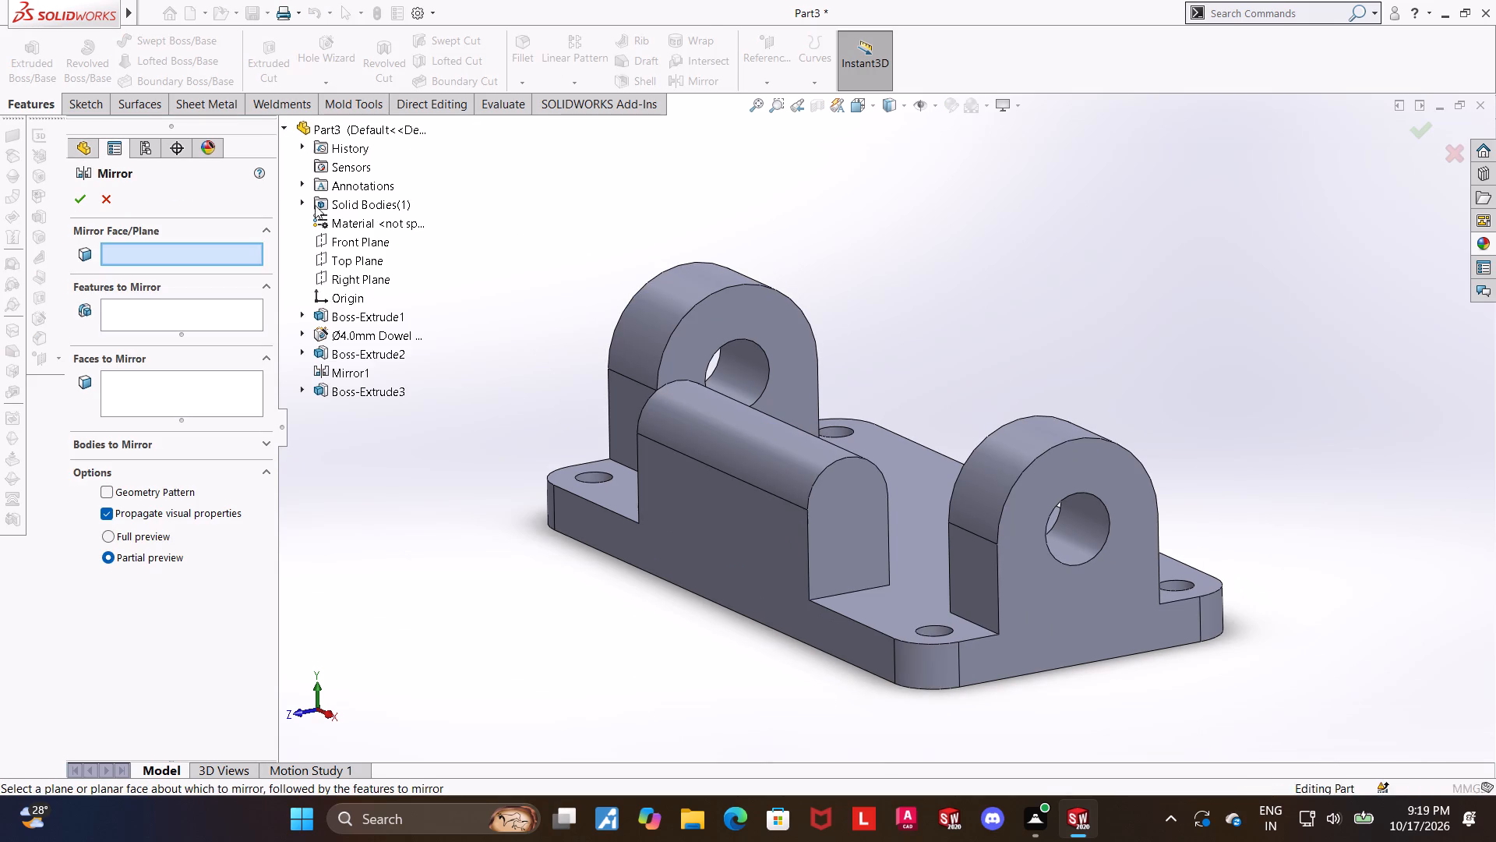
click(338, 246)
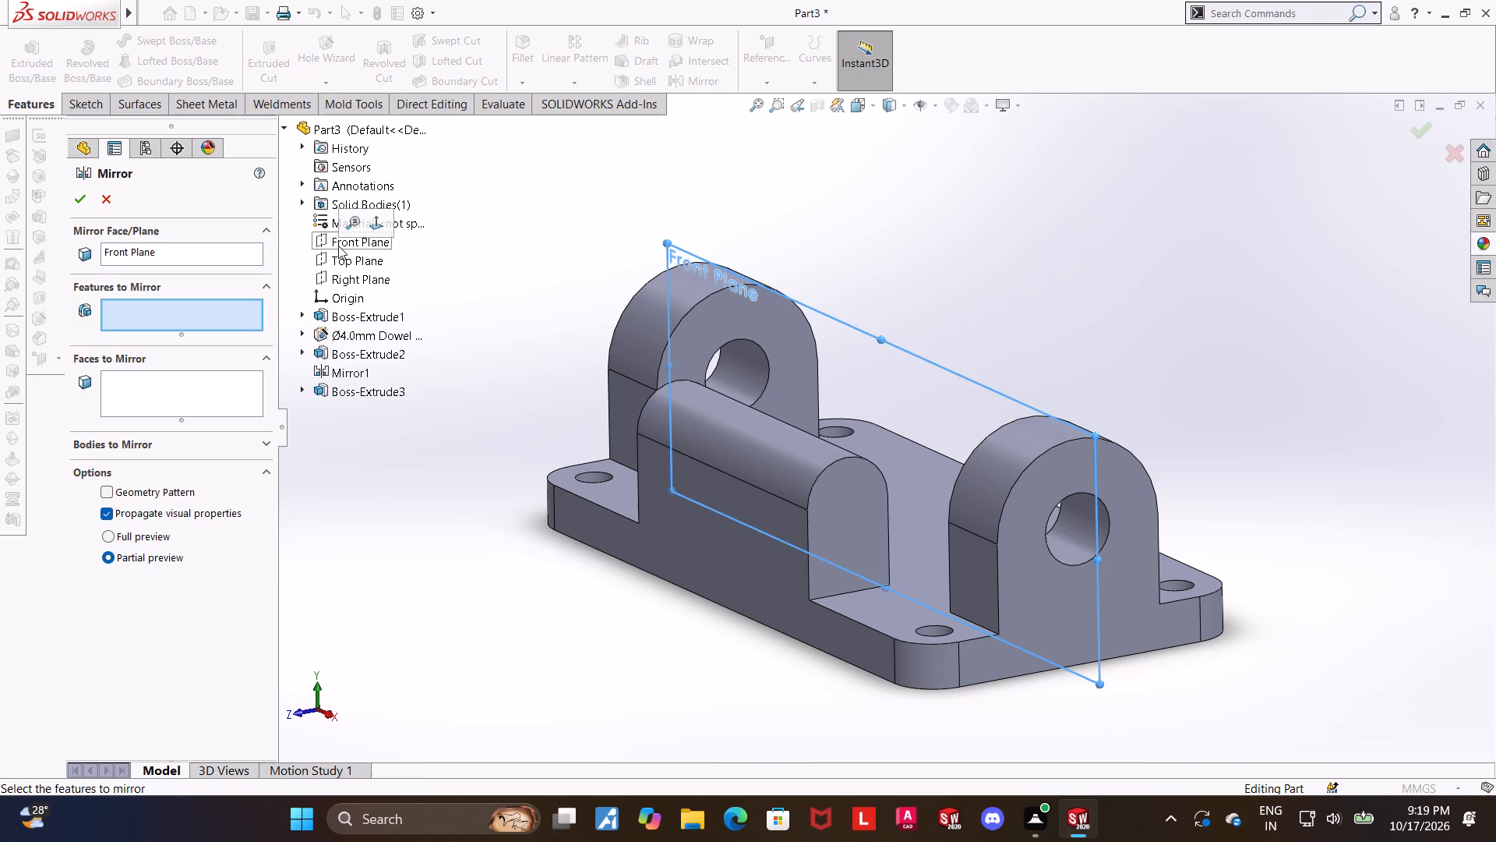
click(342, 391)
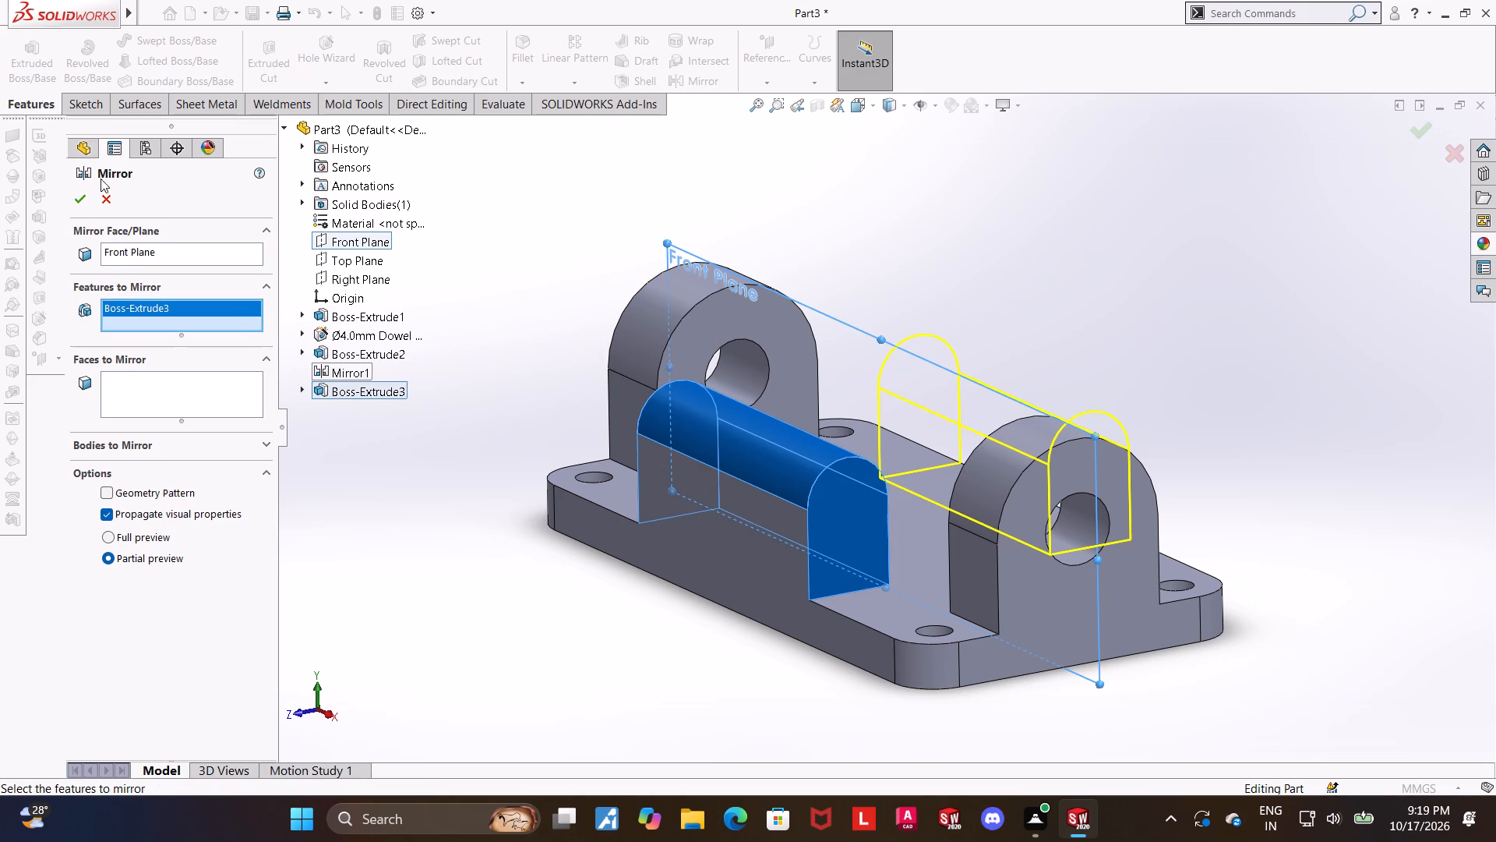
click(83, 189)
click(396, 216)
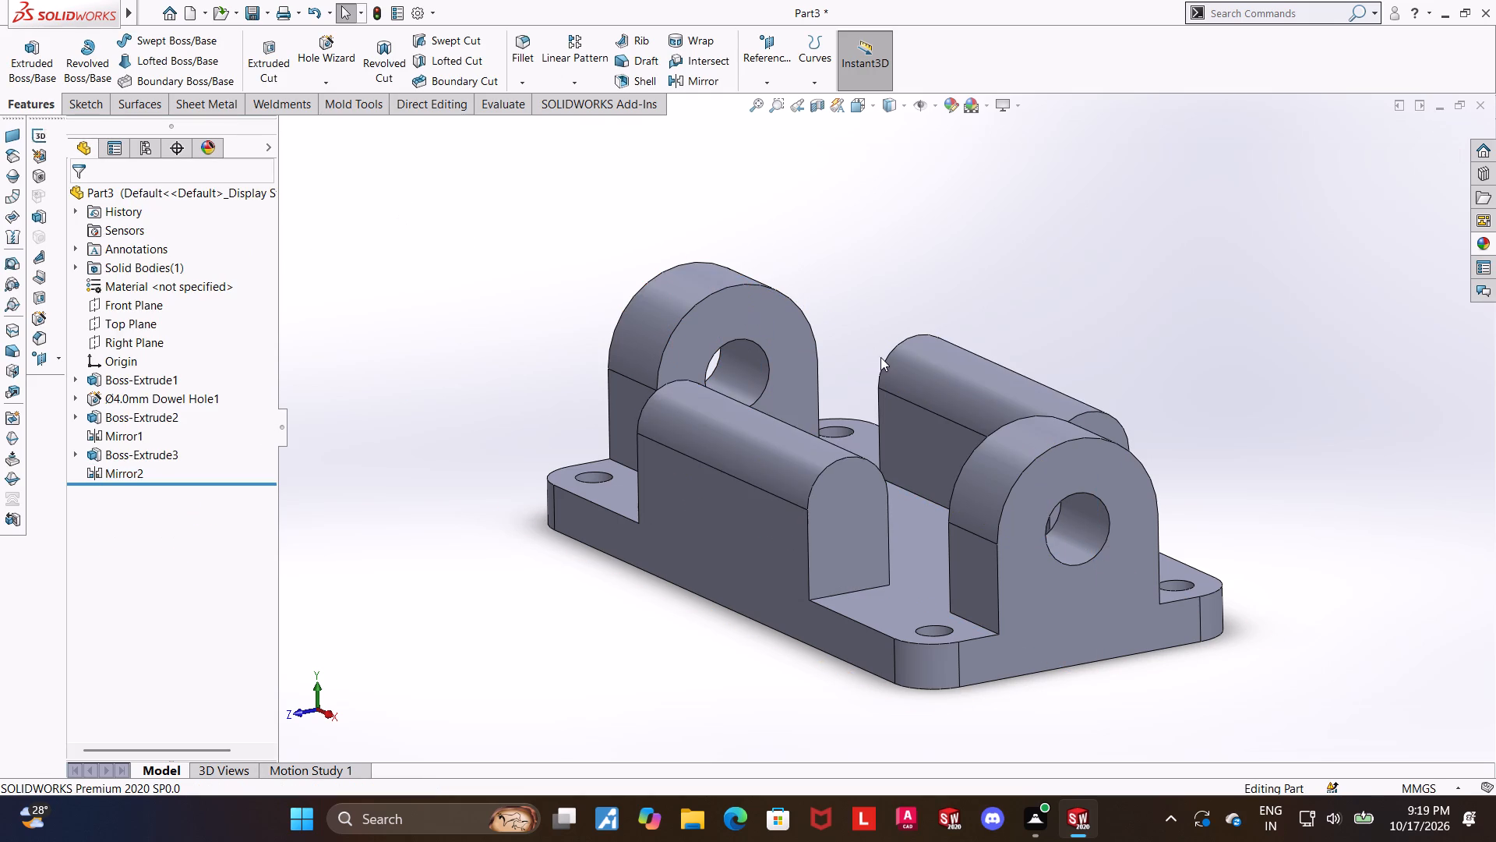
Examine the model from several sides, checking the two mirrored round-topped ribs between the uprights.
middle_drag(879, 359, 993, 517)
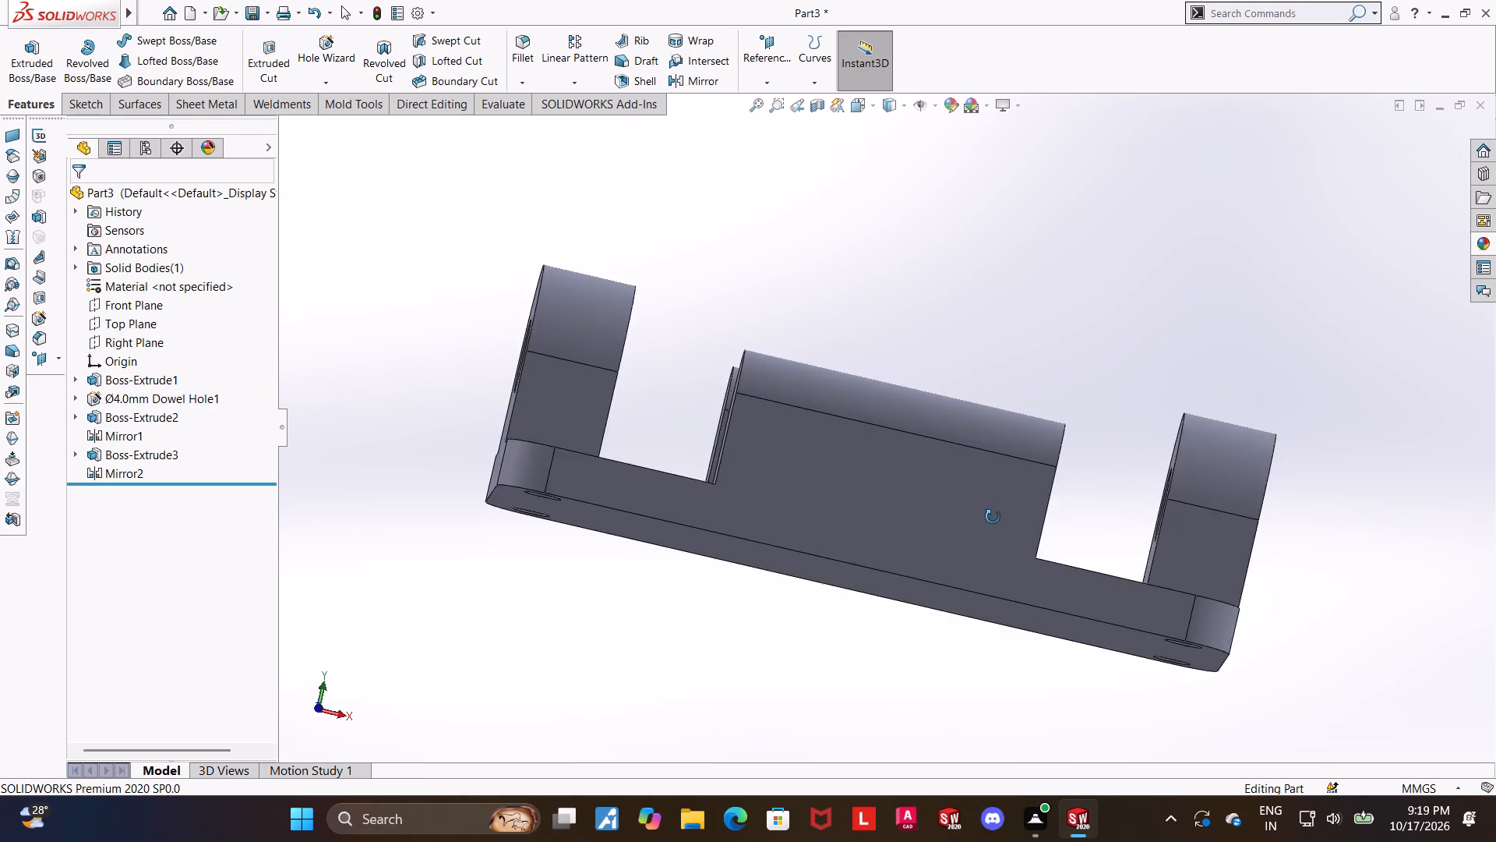
middle_drag(993, 517, 753, 641)
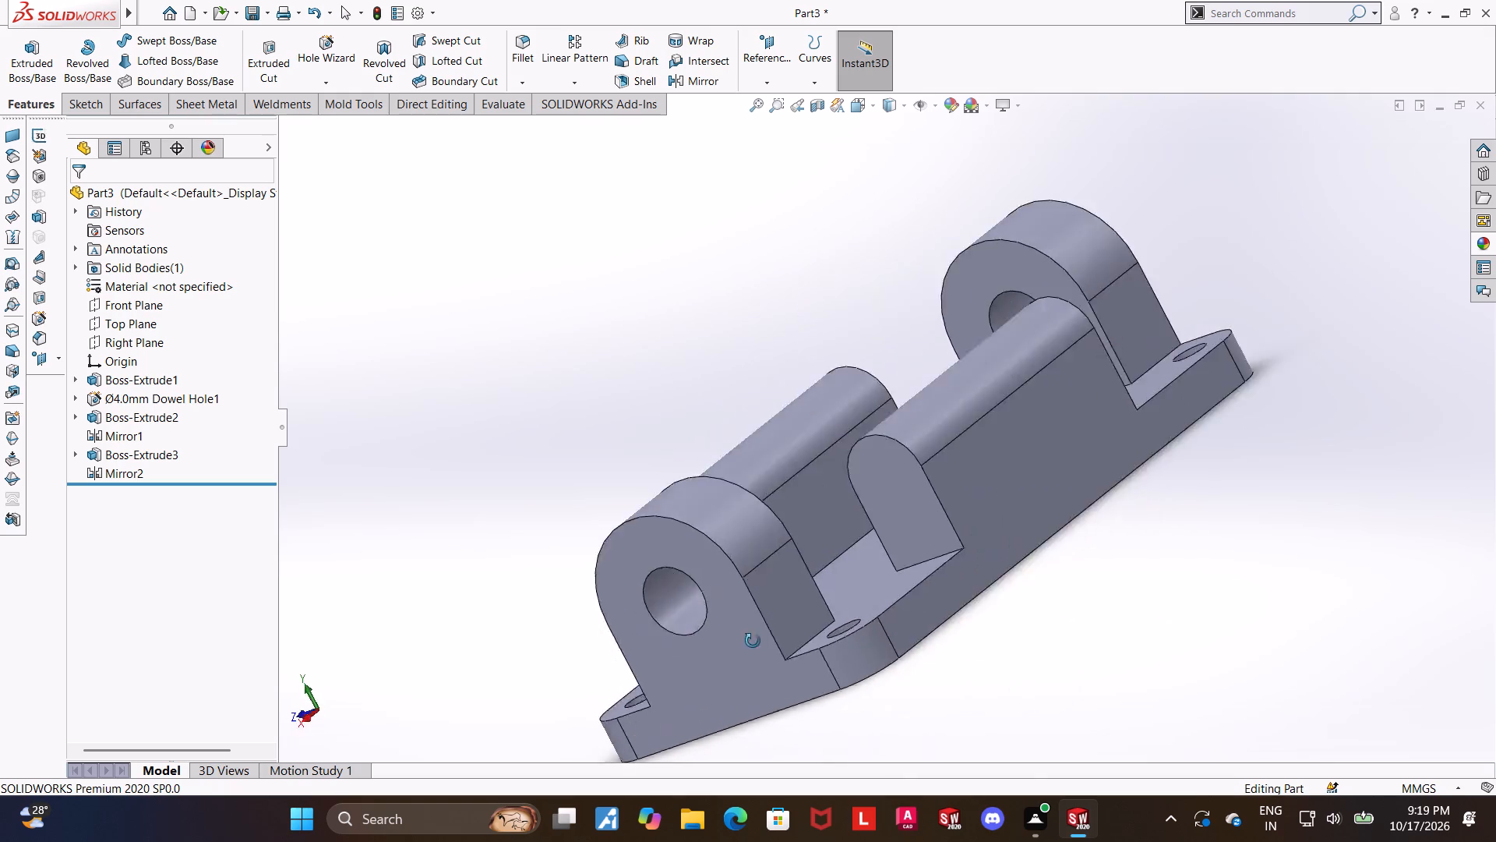
middle_drag(753, 641, 852, 636)
scroll(849, 614, up, 3)
scroll(1071, 540, down, 2)
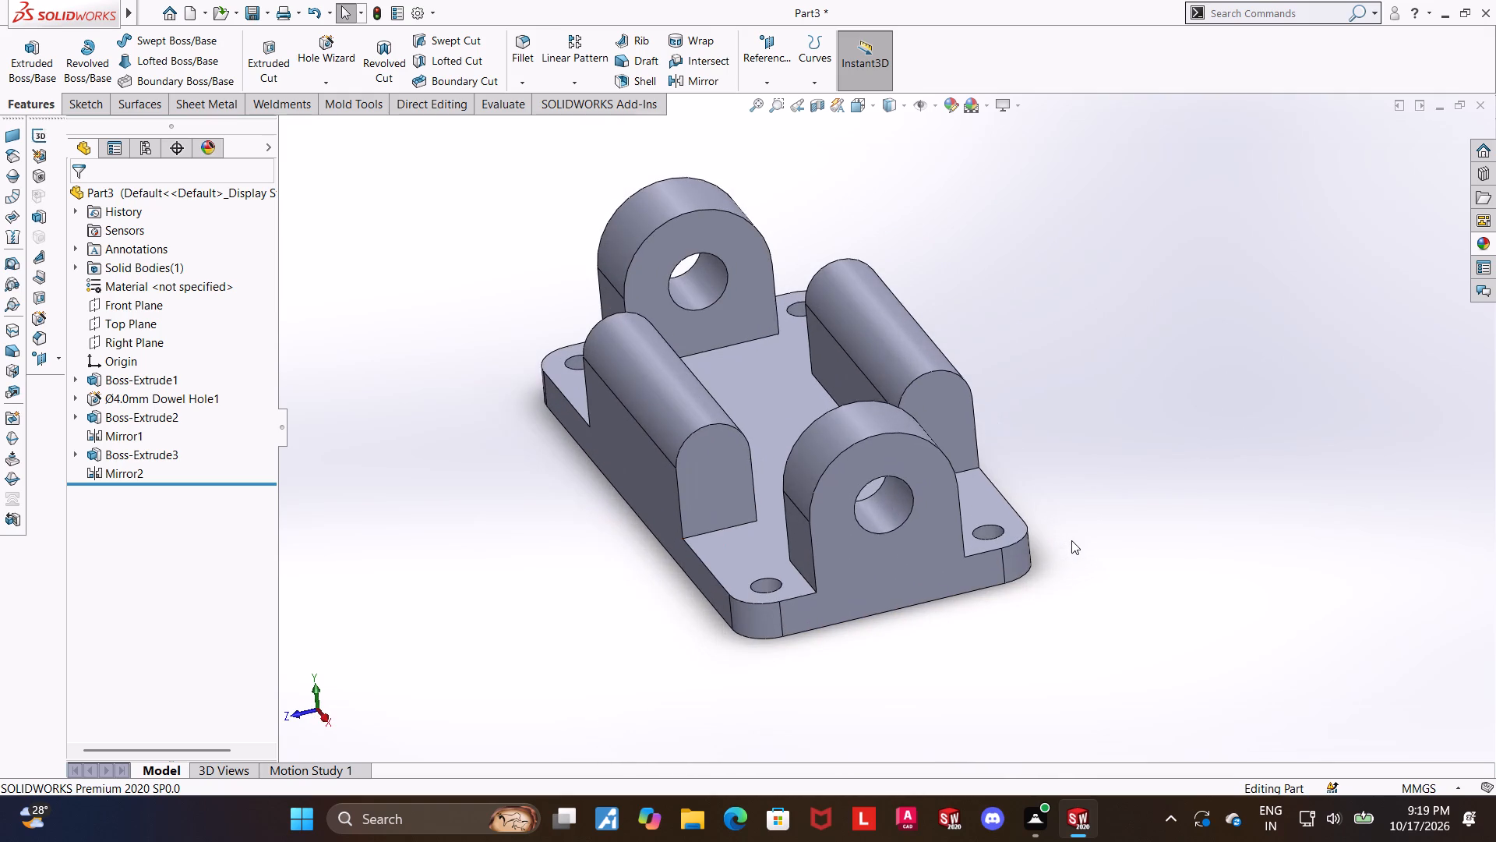
middle_drag(1071, 540, 1108, 560)
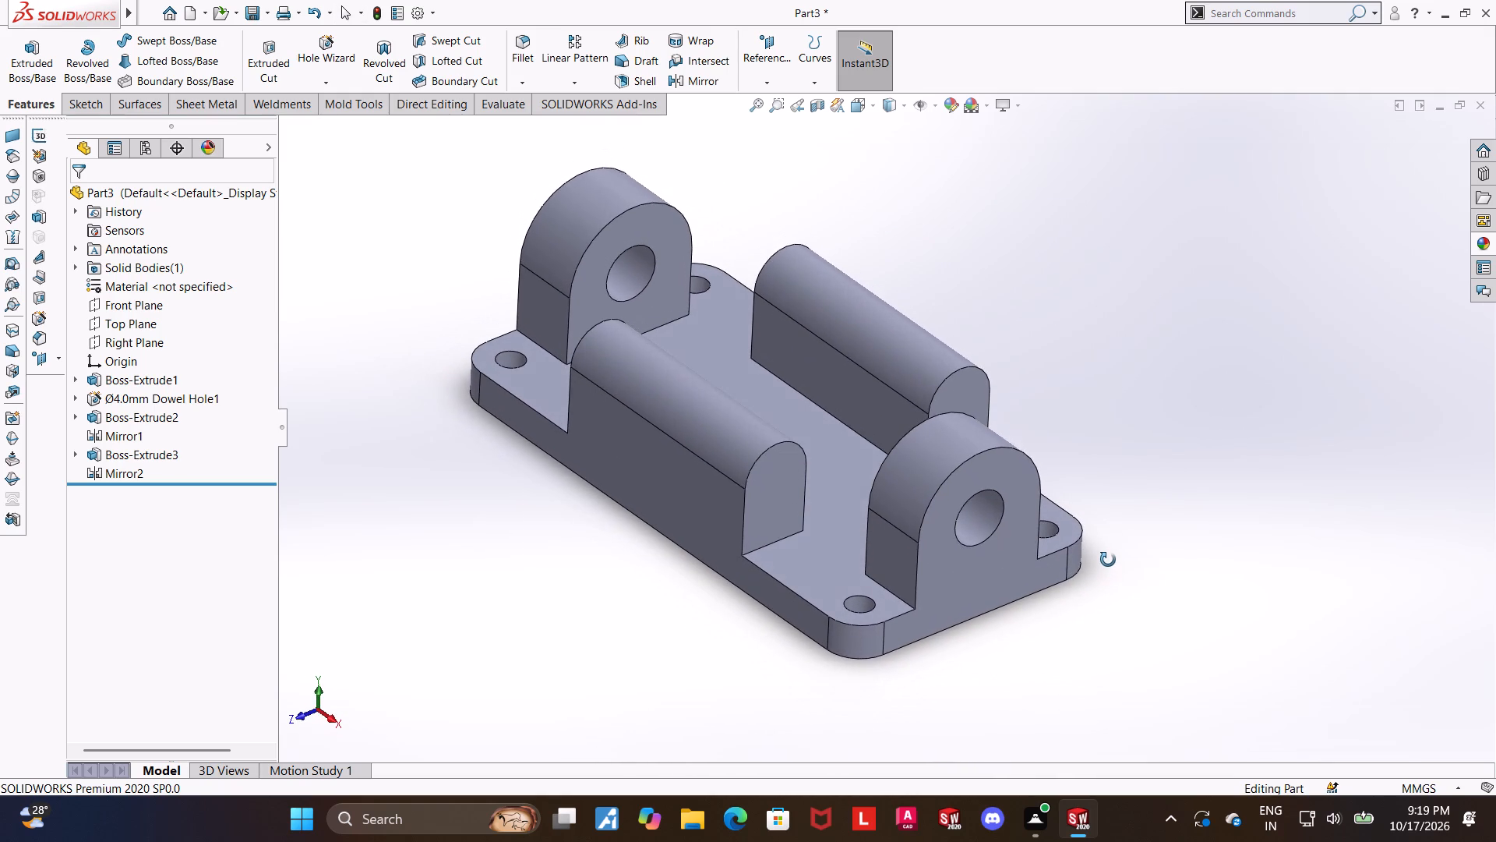
middle_drag(1108, 560, 1108, 563)
scroll(1057, 494, down, 1)
scroll(1017, 549, up, 1)
middle_drag(1016, 547, 1128, 535)
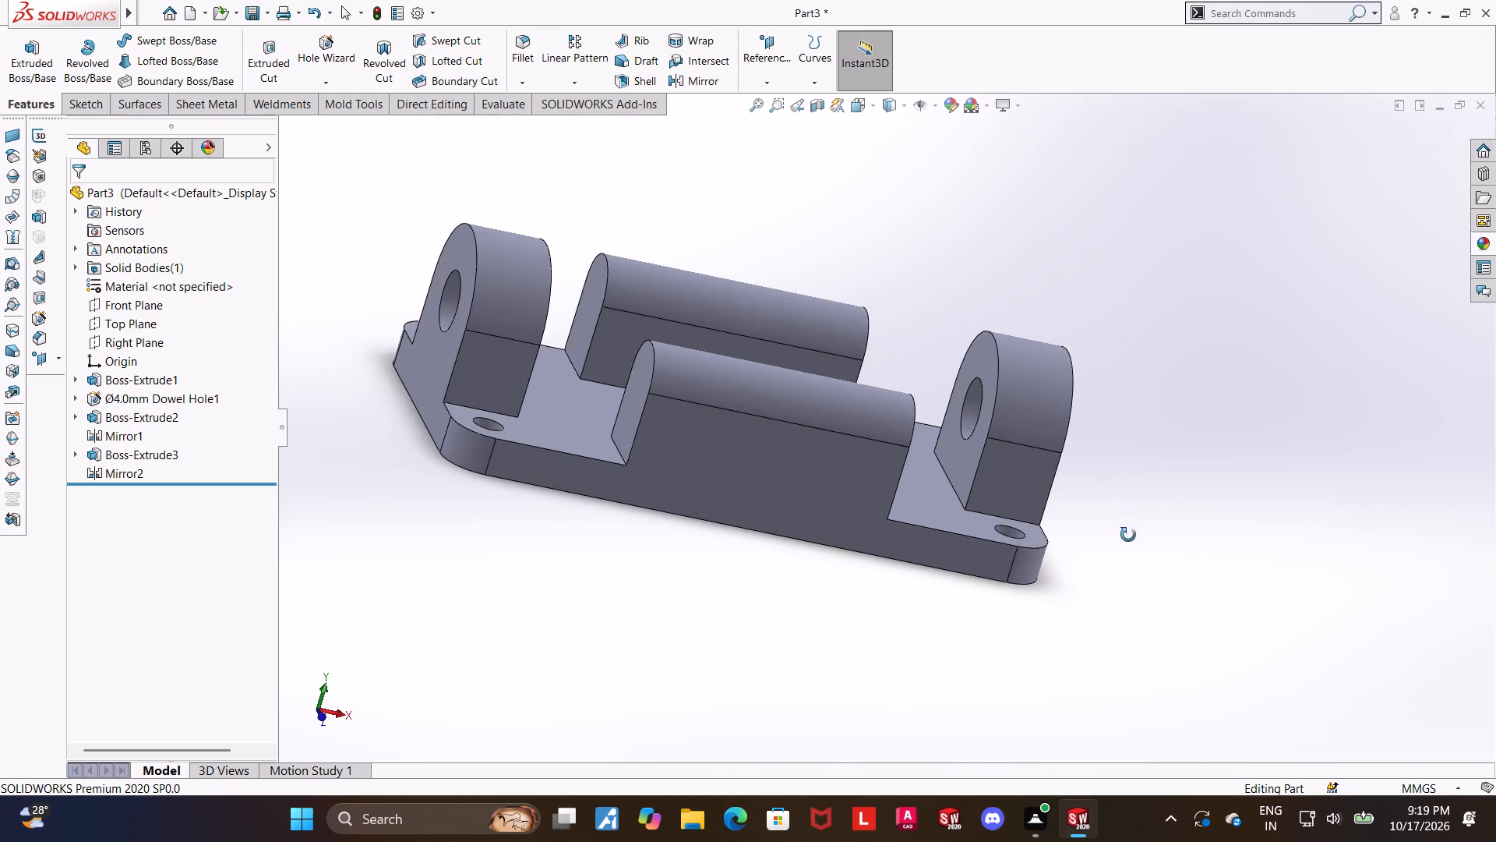
middle_drag(1128, 535, 1114, 526)
Measure the distance between one rib's end face and the outer end face at the far end of the plate.
click(524, 105)
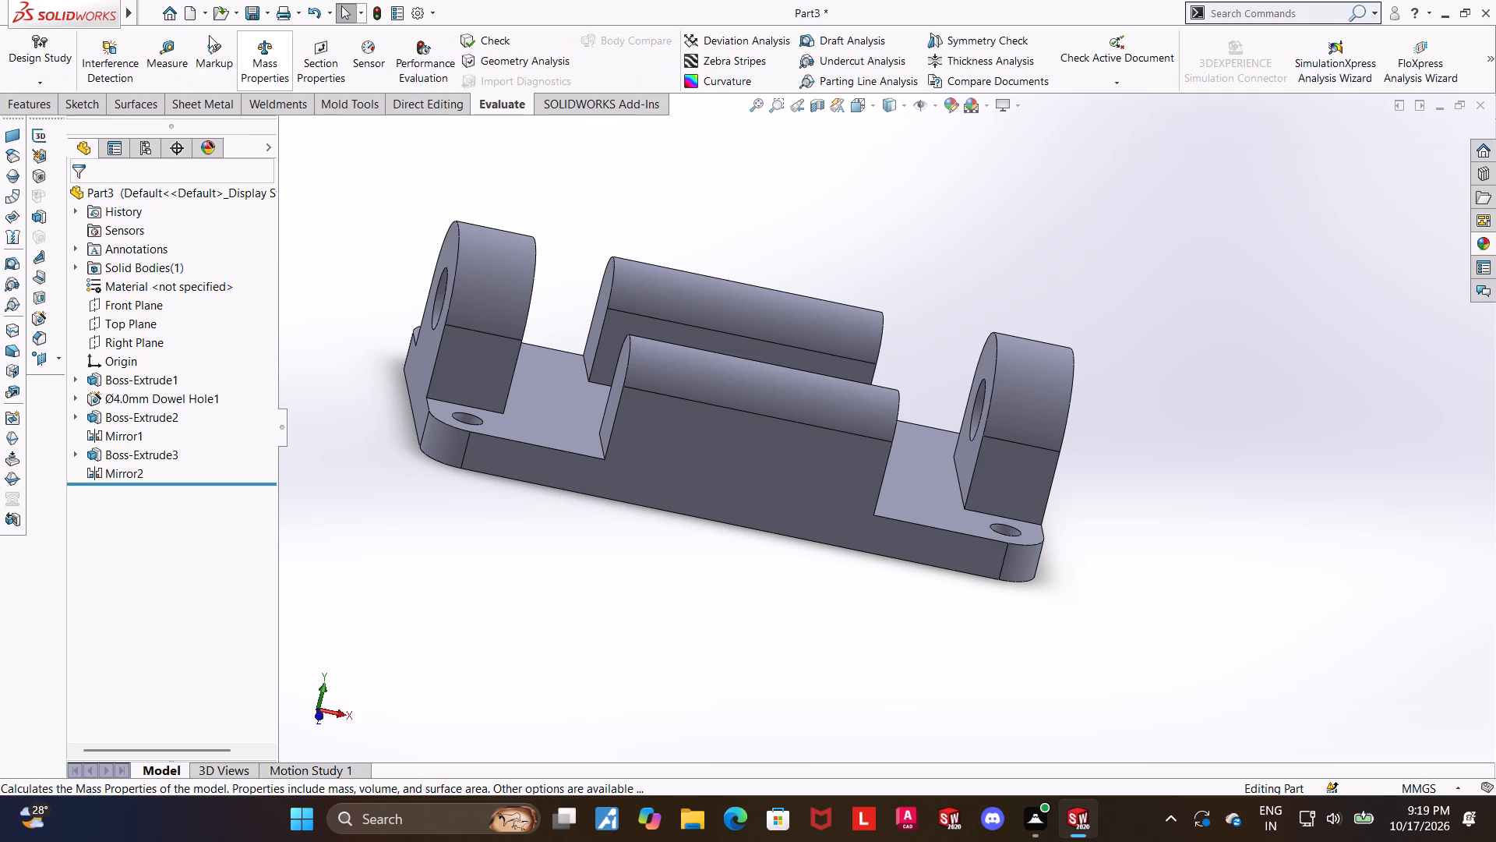
click(157, 55)
middle_drag(672, 295, 586, 281)
click(774, 464)
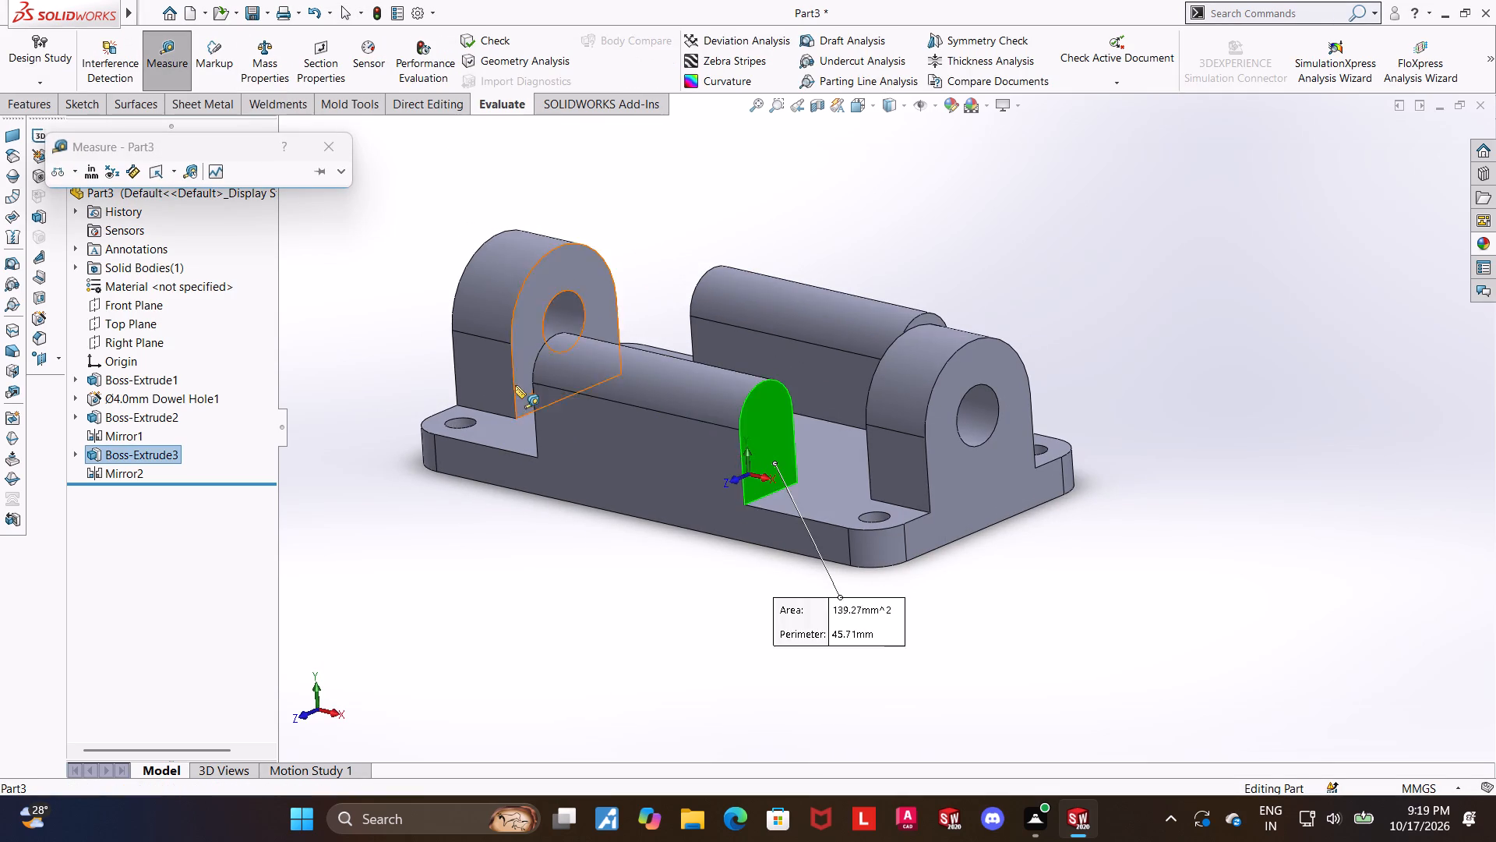
middle_drag(513, 384, 644, 430)
click(460, 421)
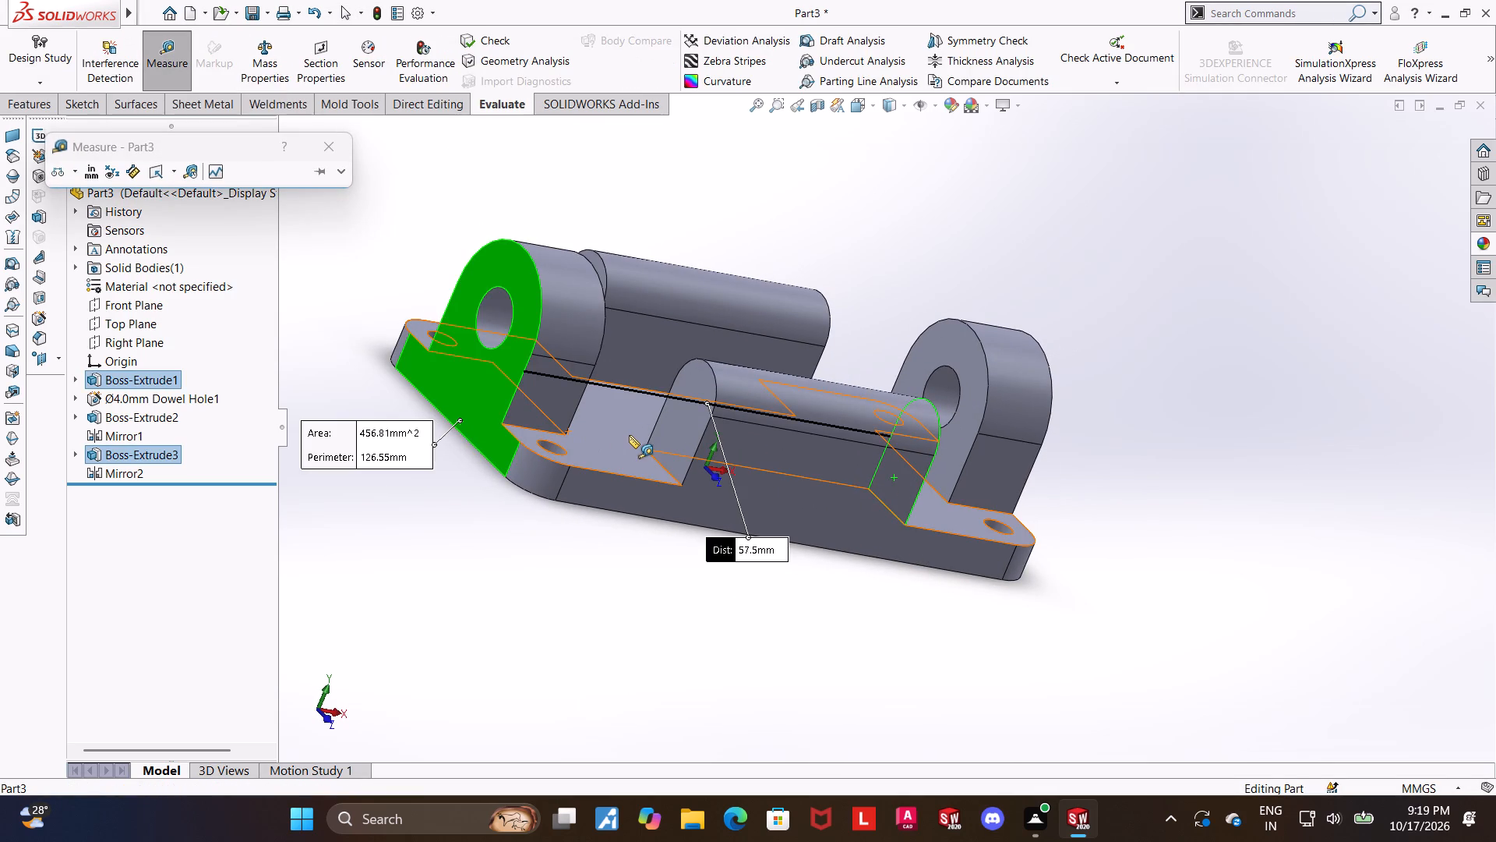
scroll(629, 435, up, 1)
scroll(912, 463, down, 1)
key(Escape)
Measure the distance between one upright's outer end face and the nearest end face of the front rib.
middle_drag(826, 440, 816, 451)
scroll(527, 350, down, 3)
click(168, 52)
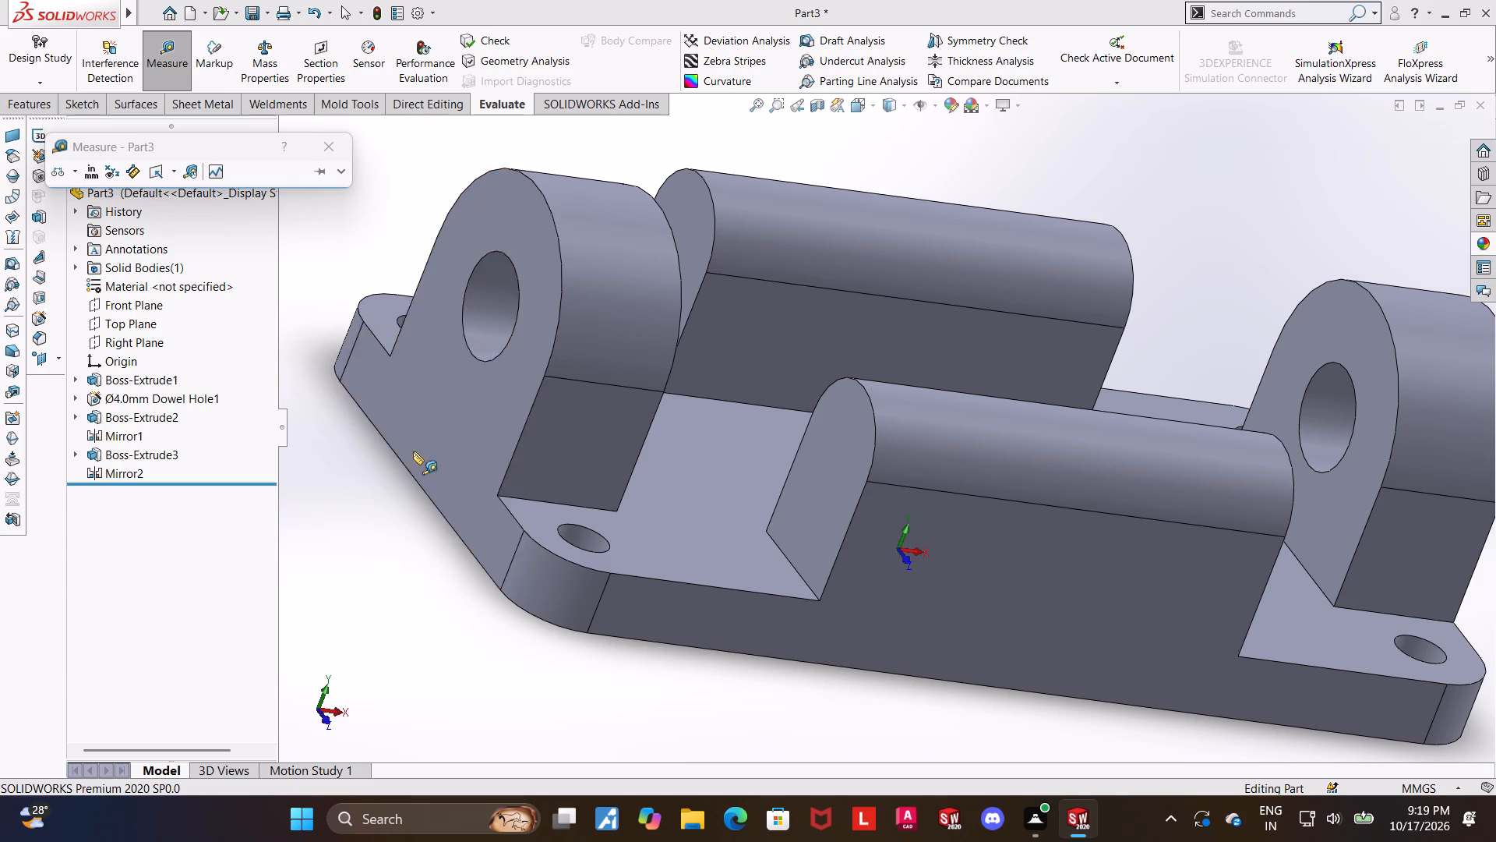
click(413, 451)
click(767, 486)
key(Escape)
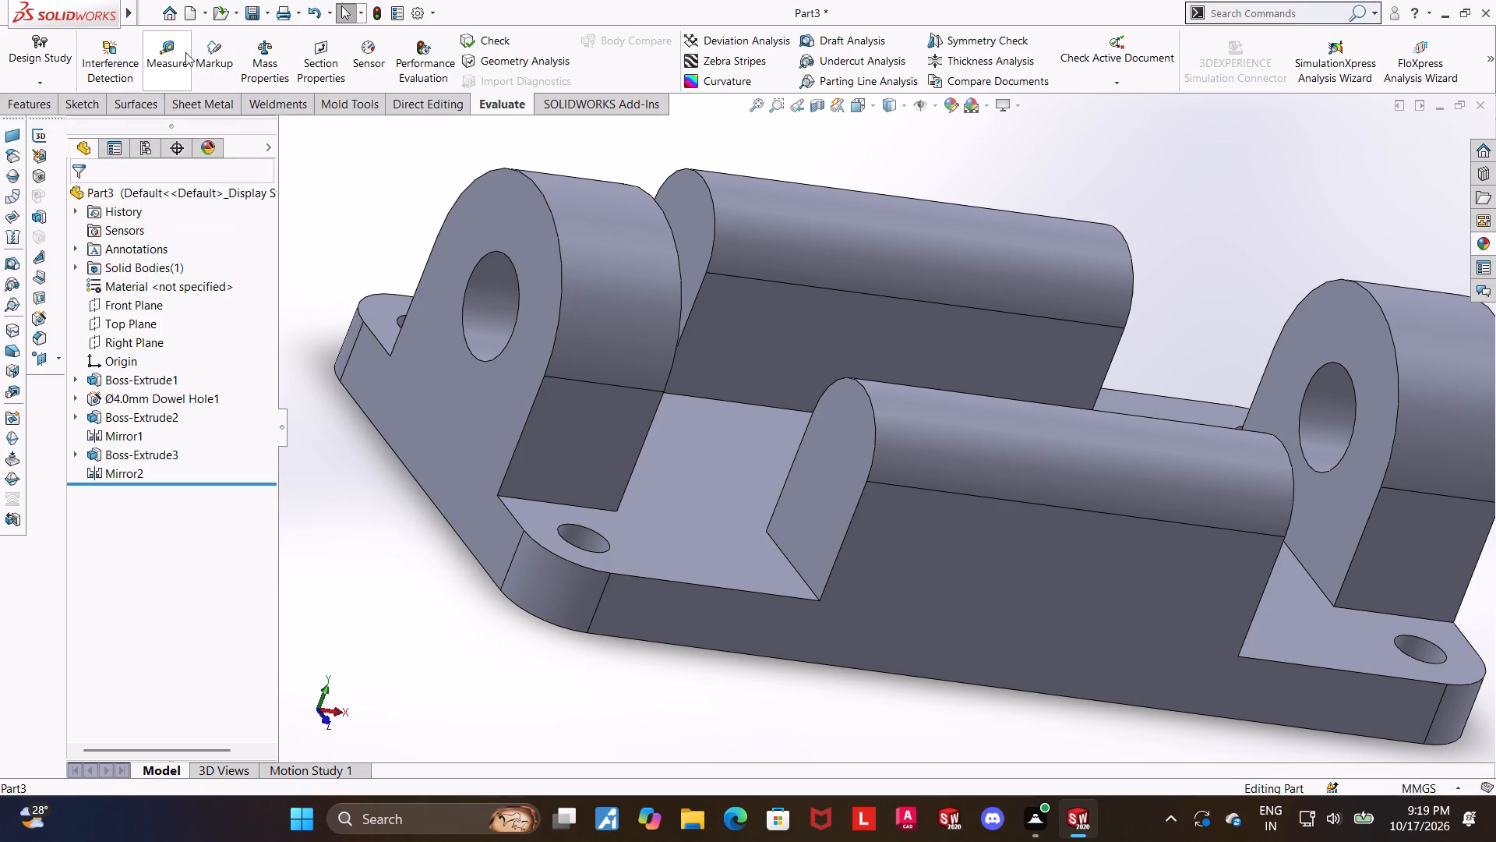
click(185, 52)
key(Escape)
click(173, 48)
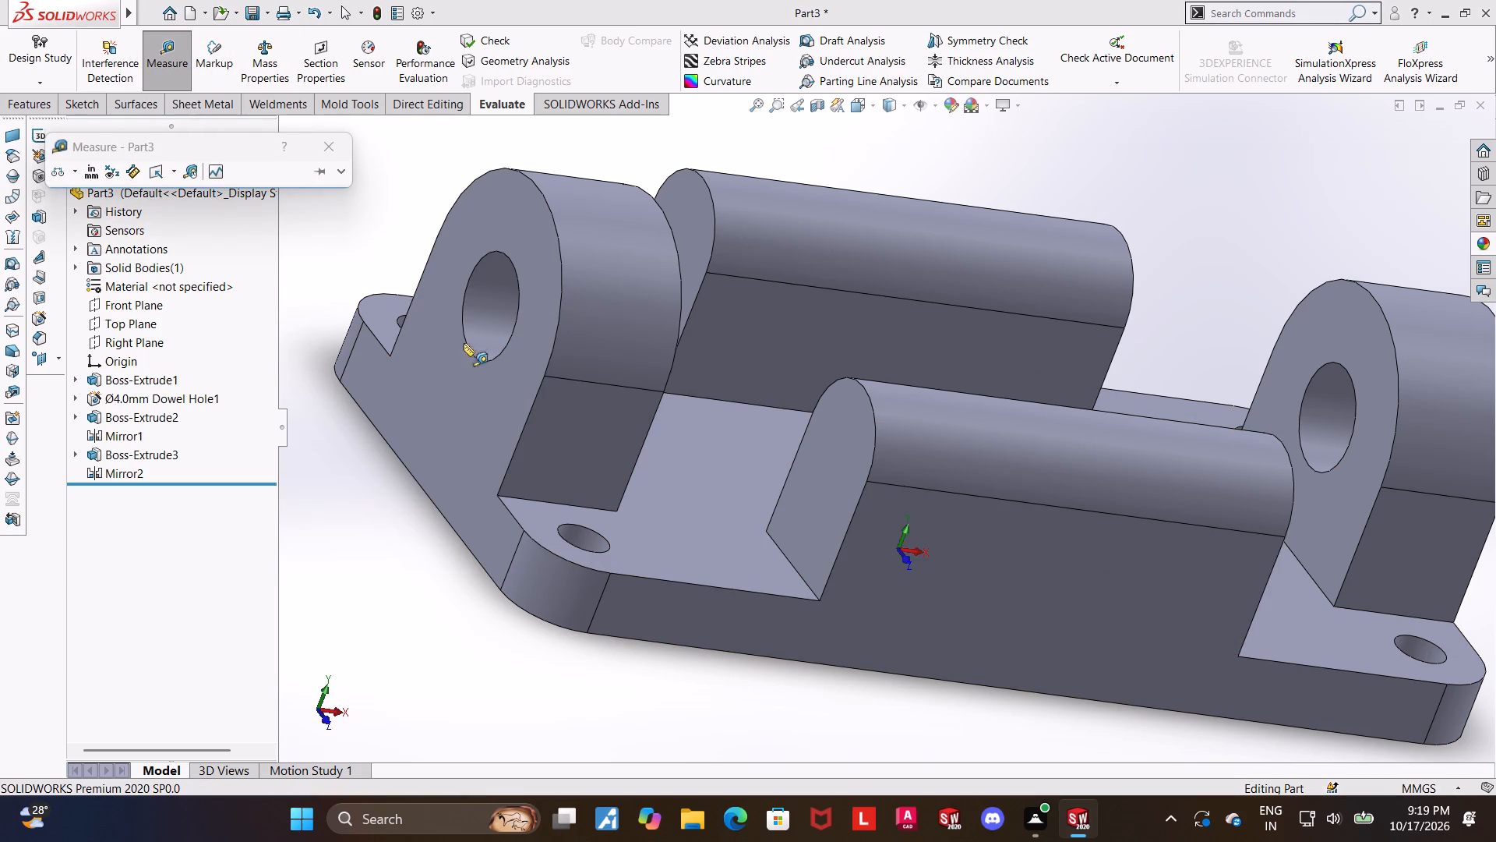
click(467, 409)
click(851, 494)
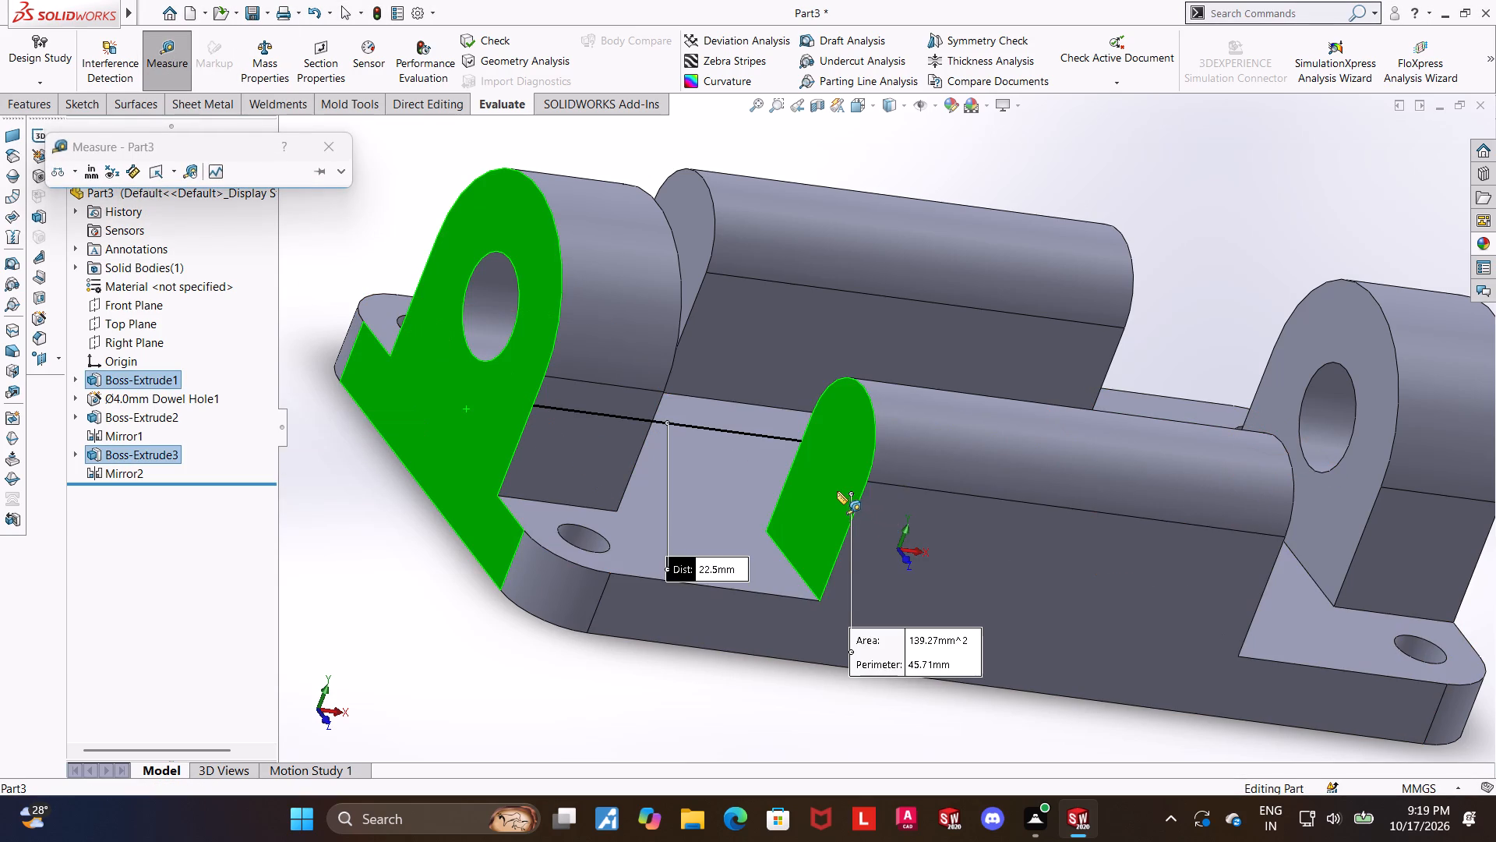
scroll(837, 491, up, 1)
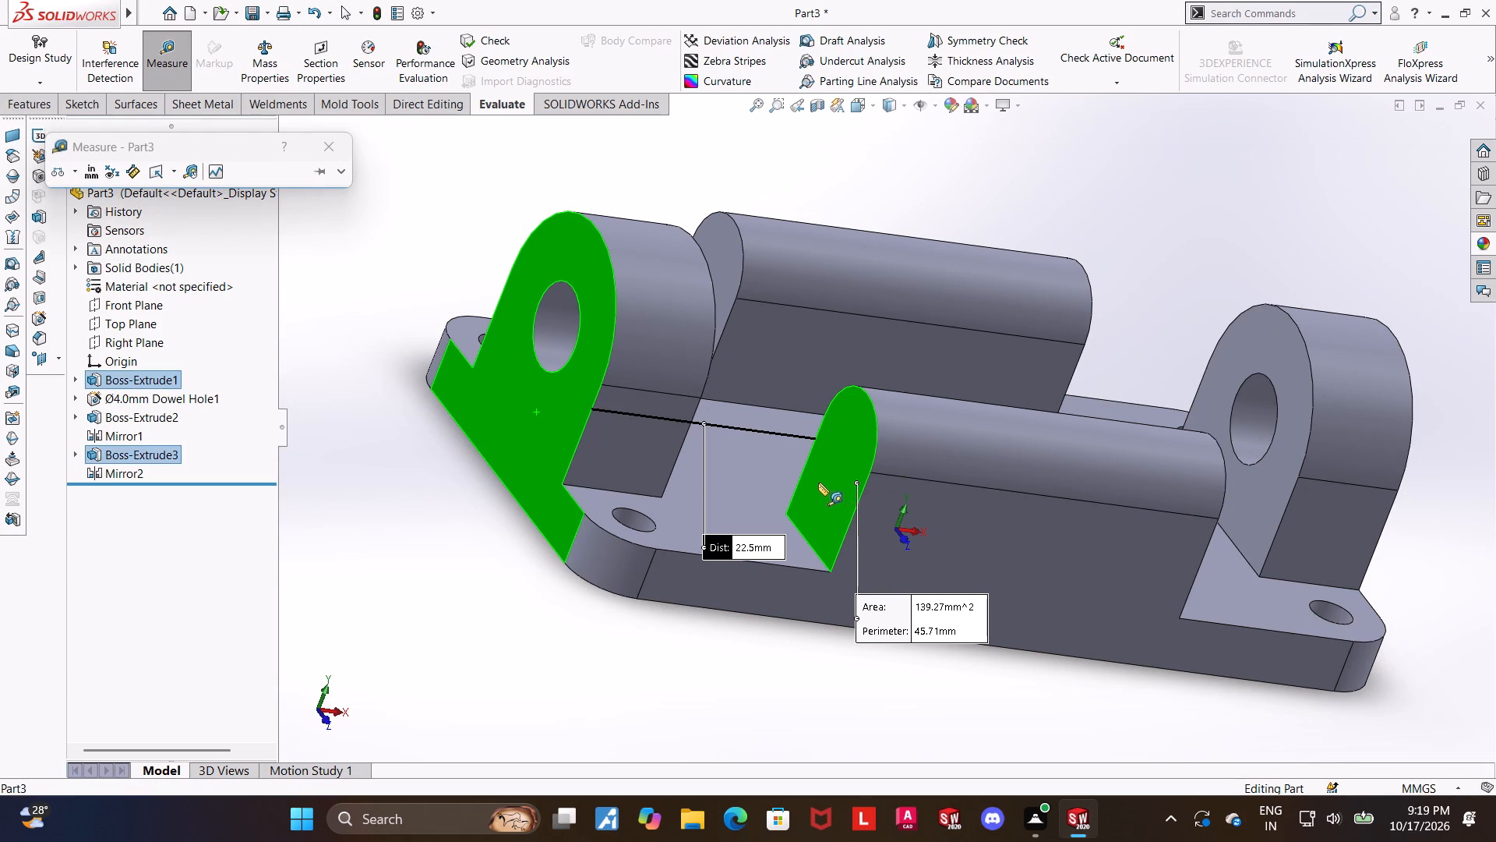
key(Escape)
Measure the distance from the same upright's outer end face to the far end face of the front rib.
click(177, 67)
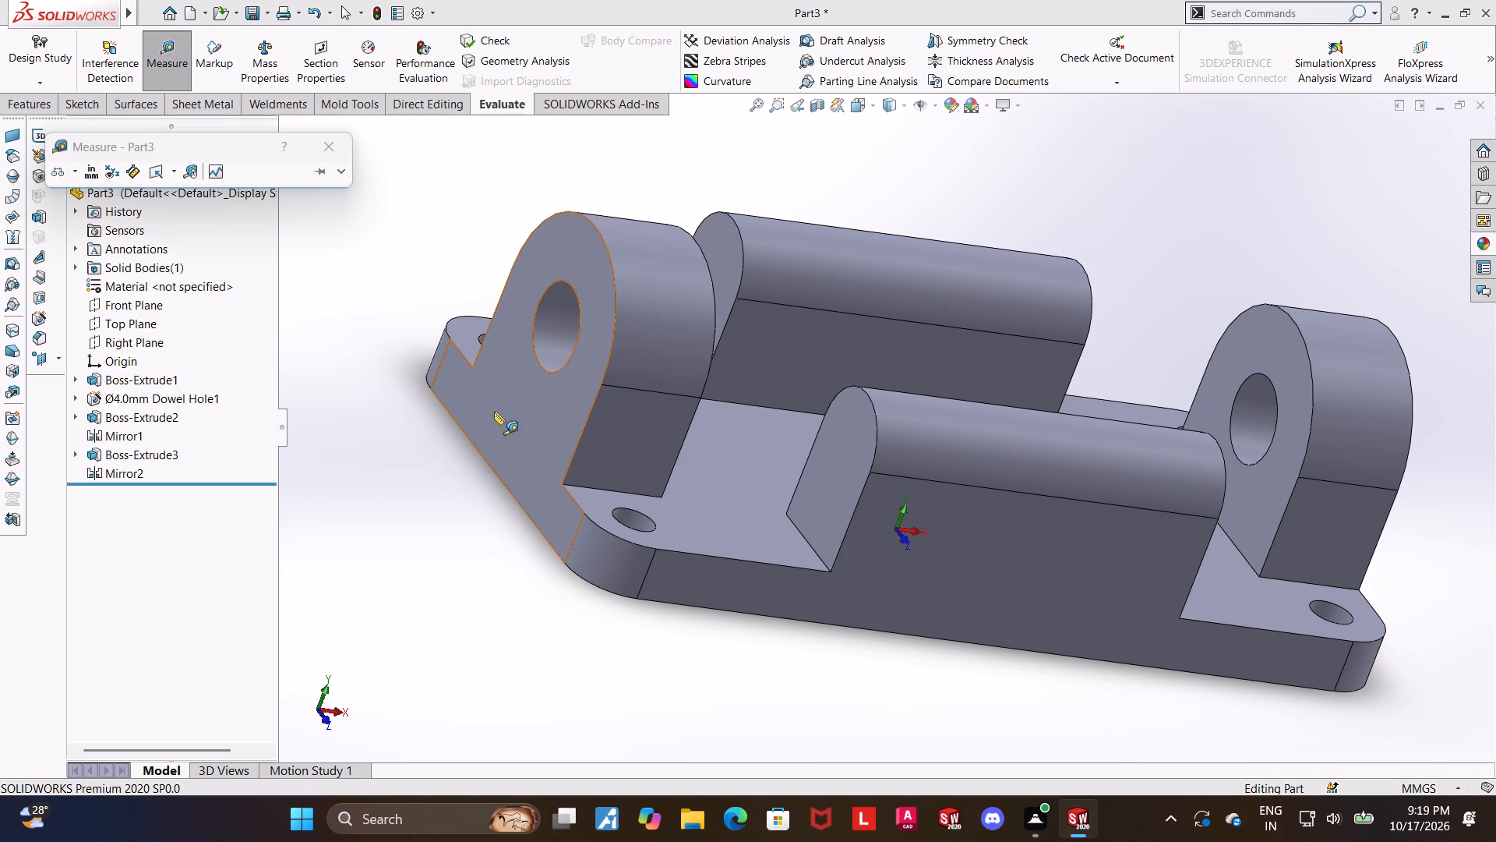
click(494, 412)
middle_drag(870, 473, 724, 436)
click(898, 494)
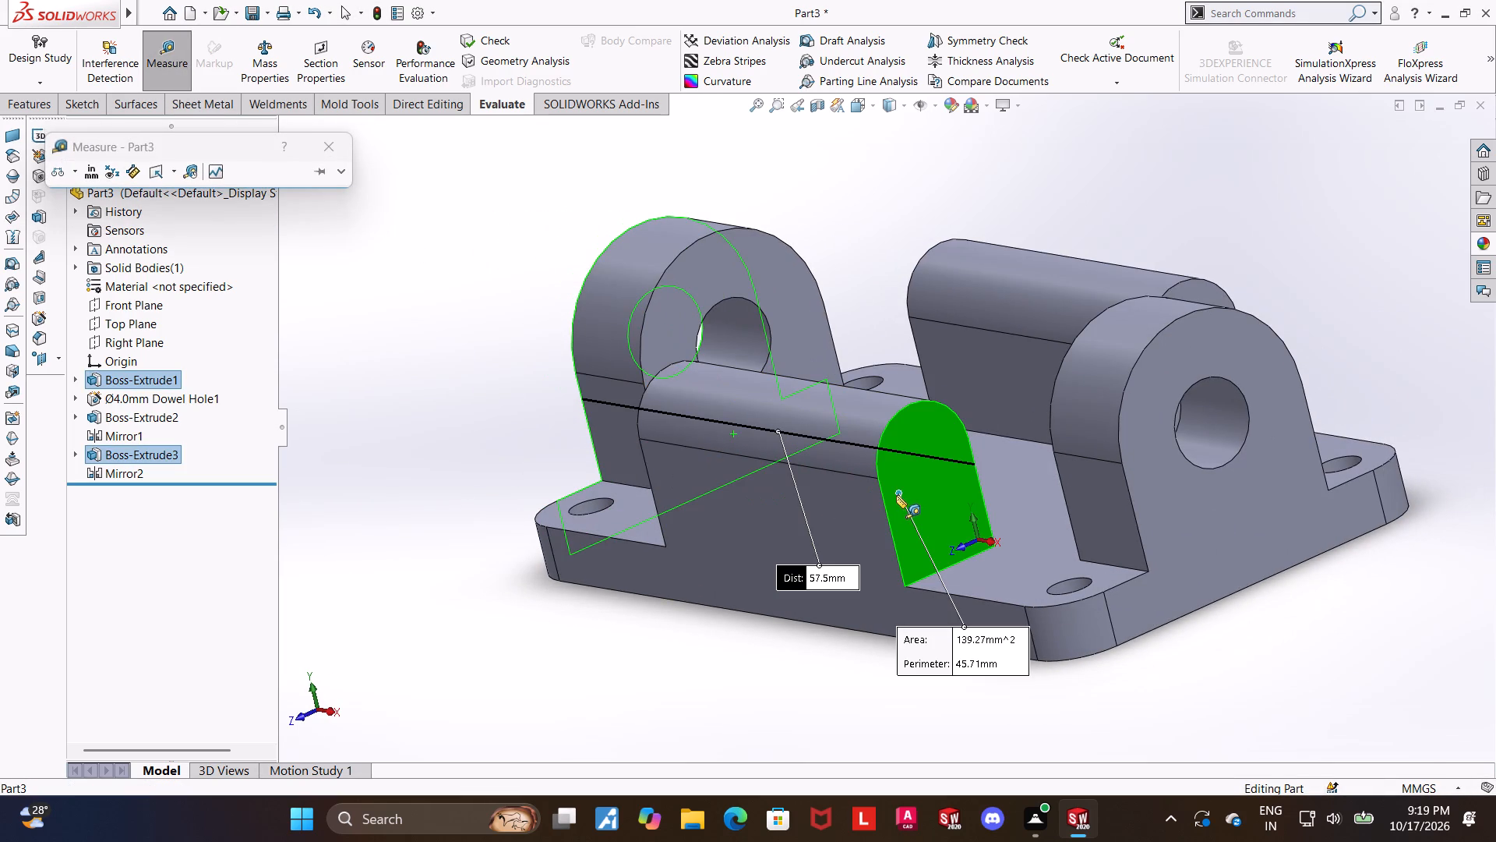
scroll(880, 495, up, 1)
key(Escape)
scroll(874, 495, up, 2)
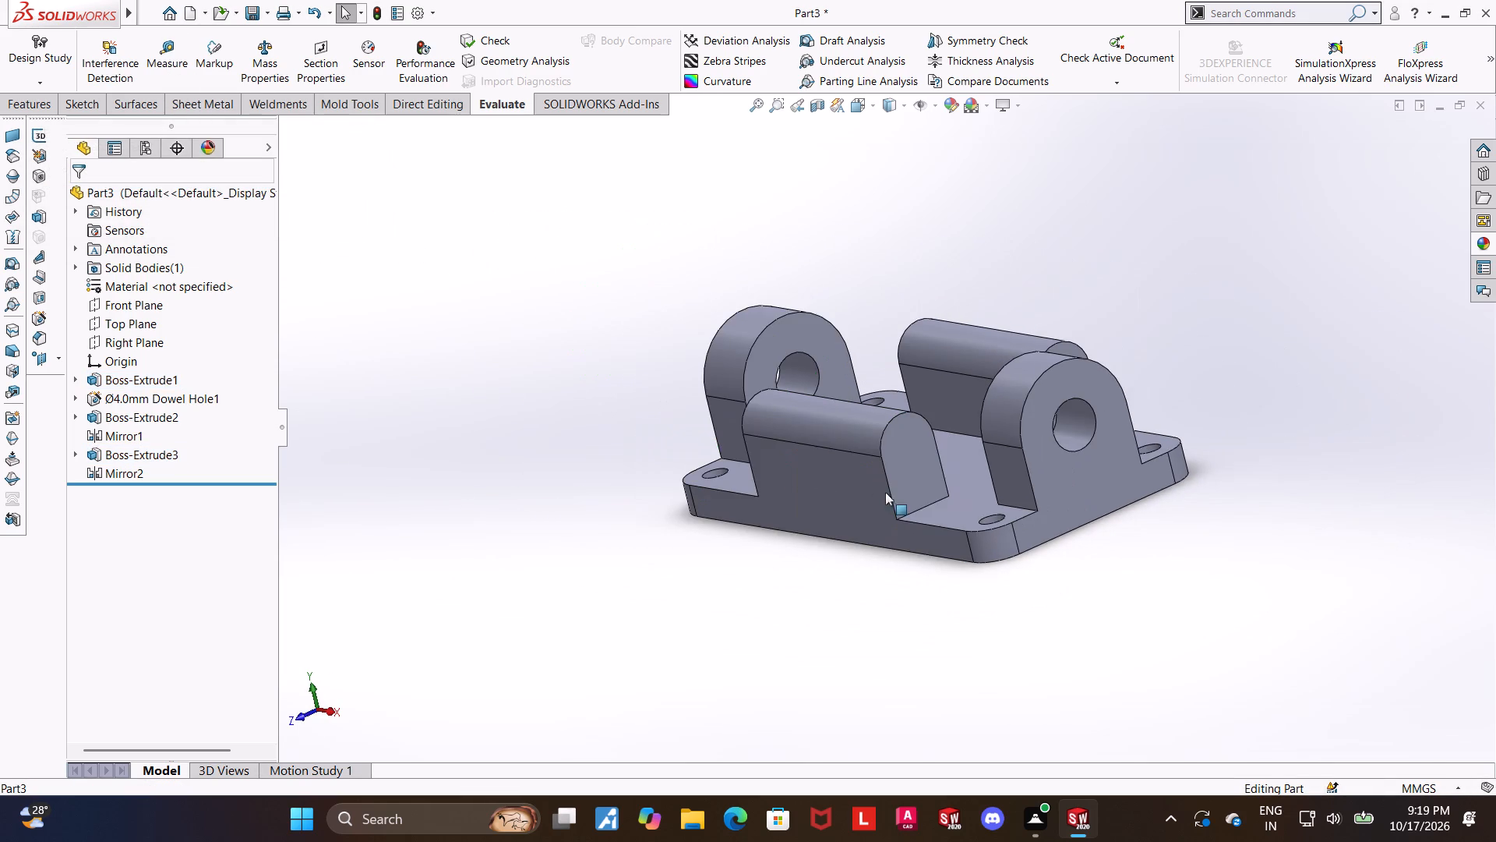
Measure the front rib's length between its two end faces.
scroll(945, 402, down, 2)
click(153, 46)
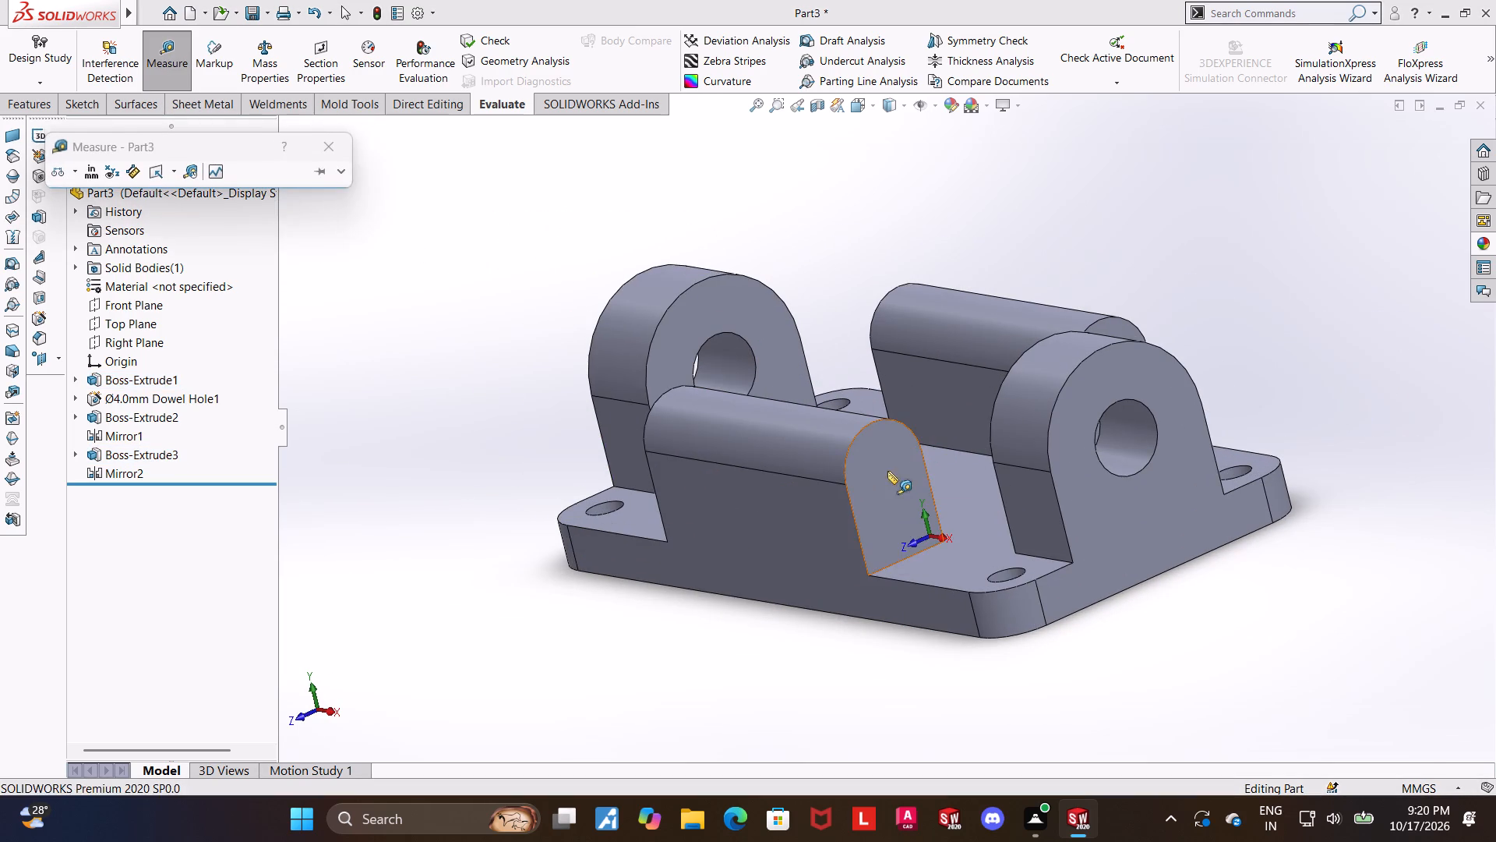
click(887, 471)
middle_drag(761, 483, 1032, 586)
middle_drag(1028, 579, 967, 561)
click(958, 484)
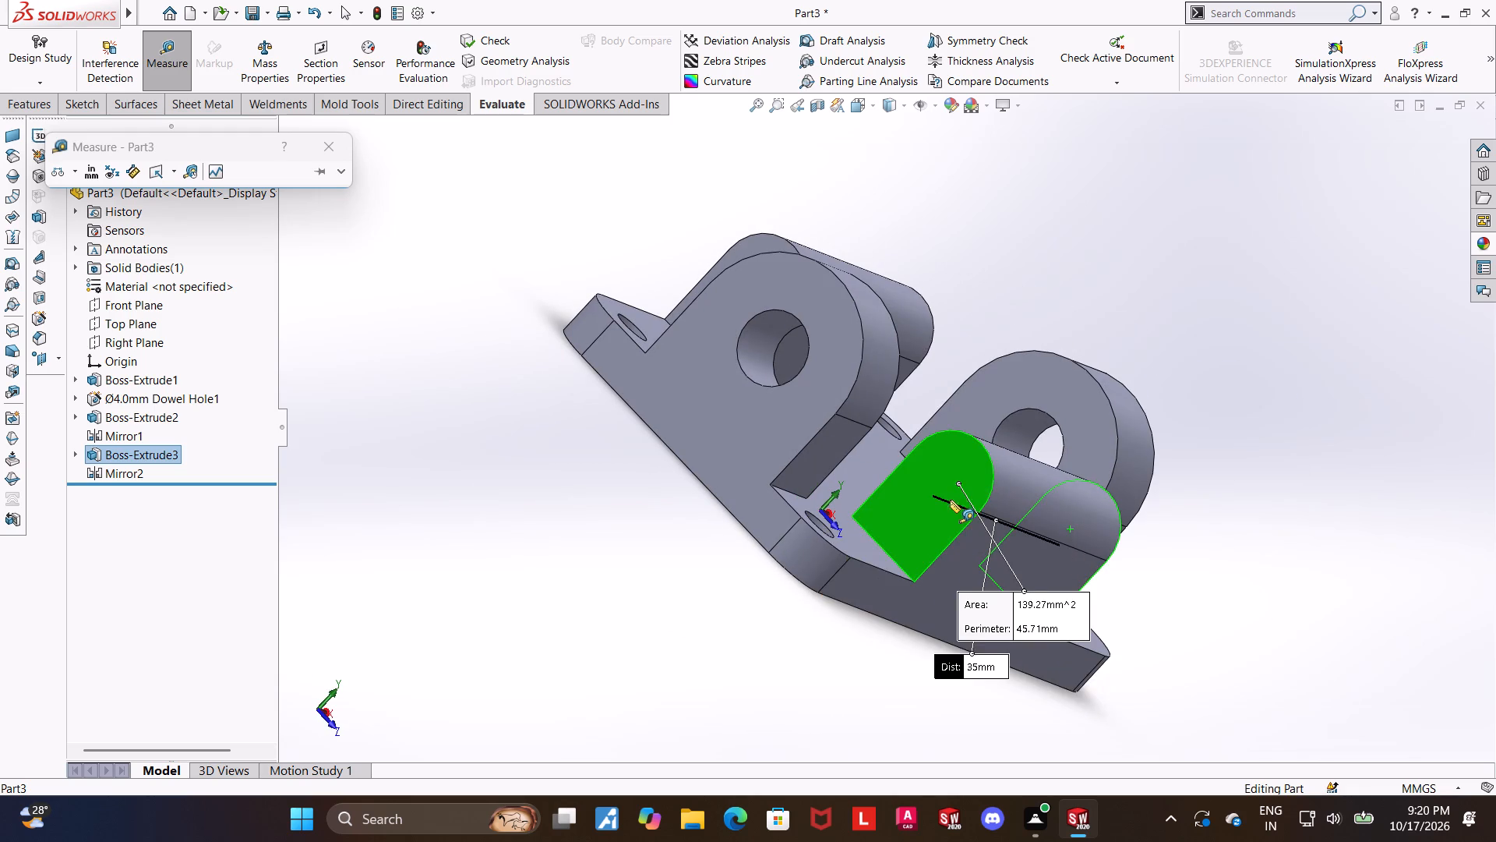
scroll(1117, 583, up, 2)
key(Escape)
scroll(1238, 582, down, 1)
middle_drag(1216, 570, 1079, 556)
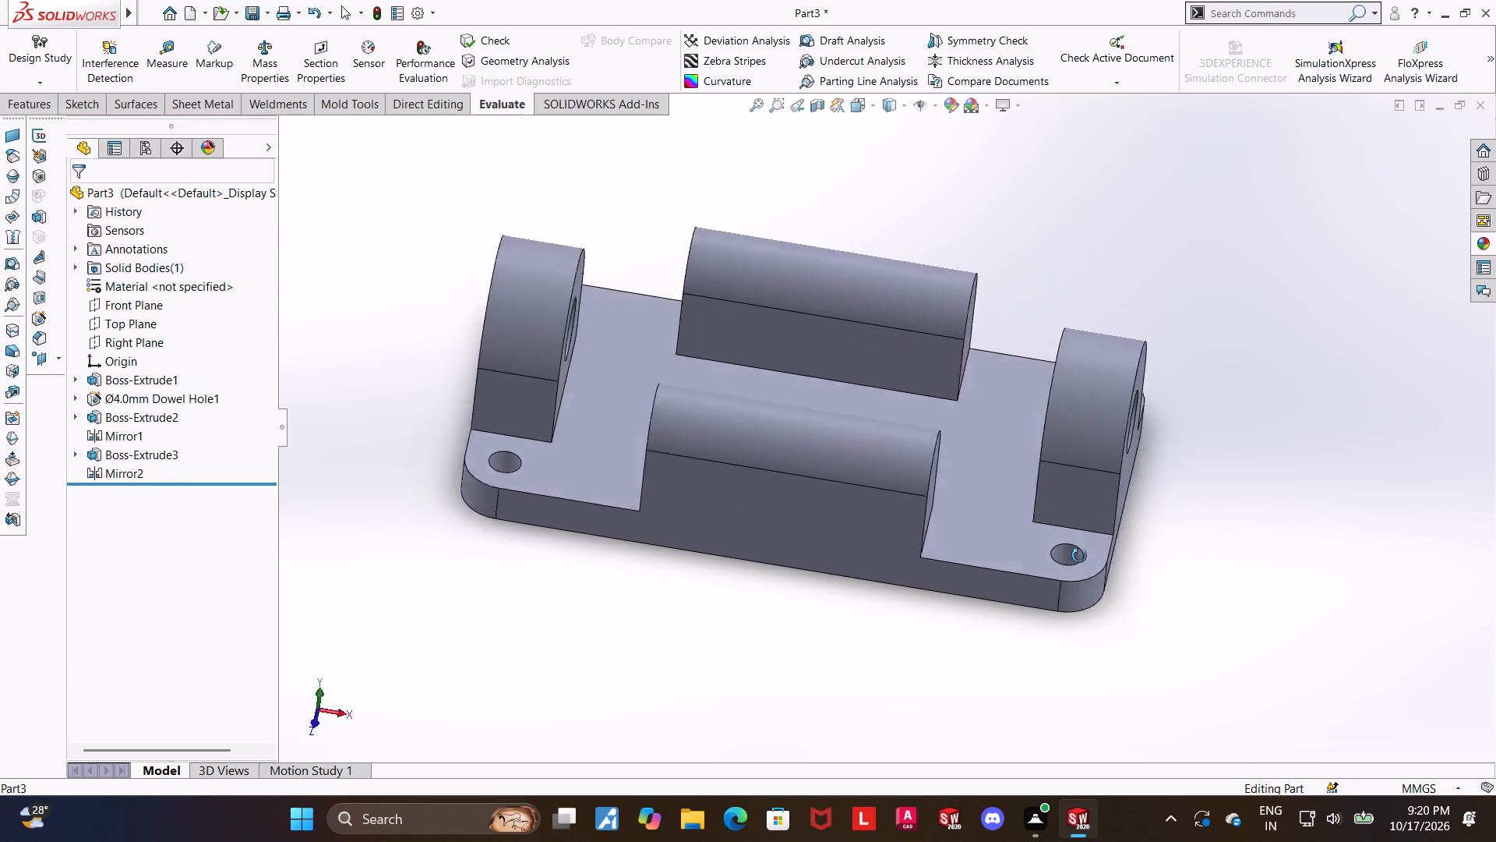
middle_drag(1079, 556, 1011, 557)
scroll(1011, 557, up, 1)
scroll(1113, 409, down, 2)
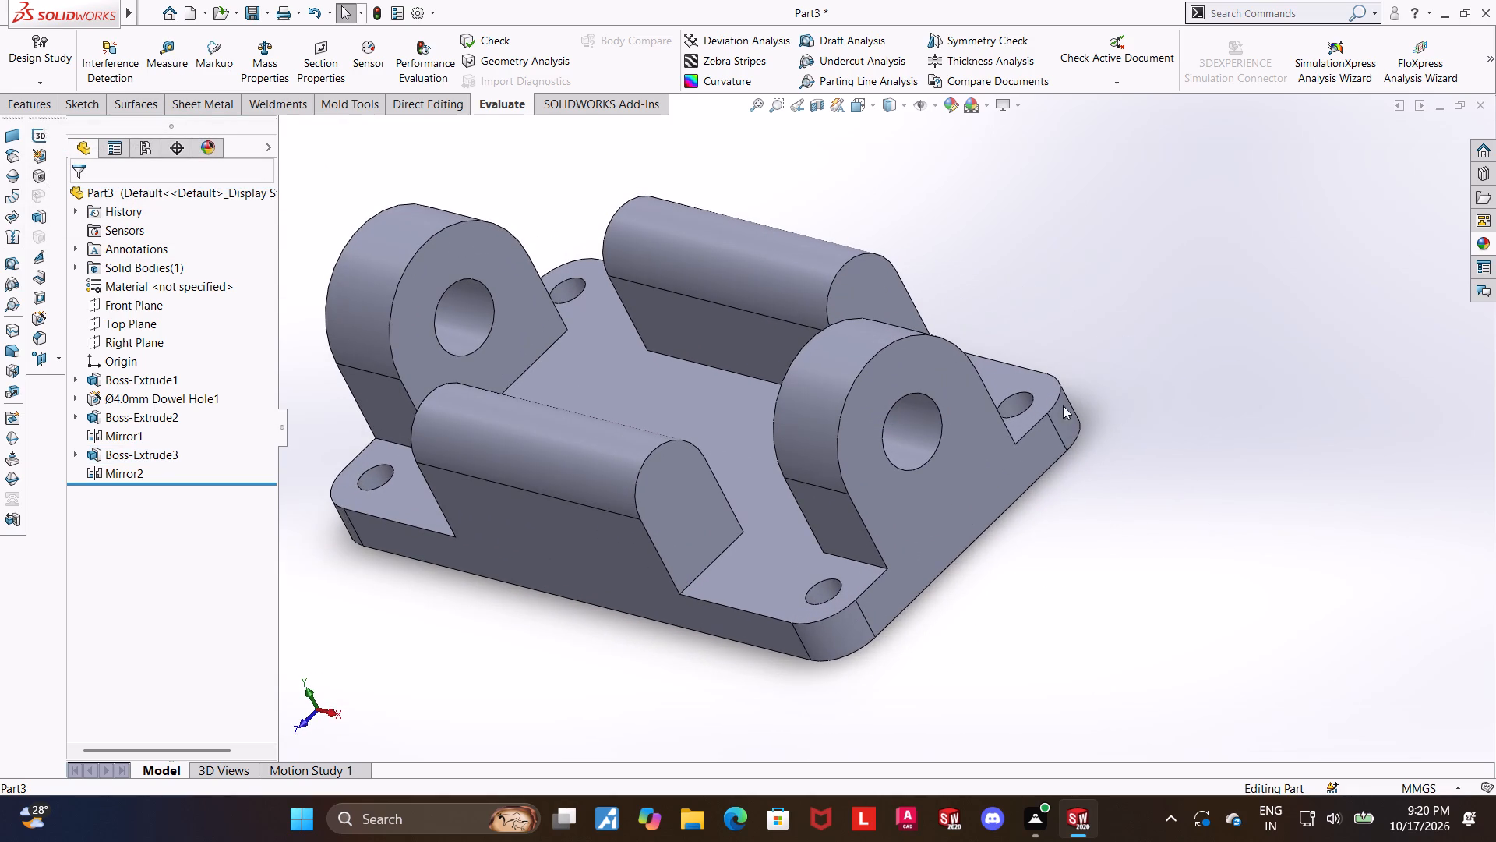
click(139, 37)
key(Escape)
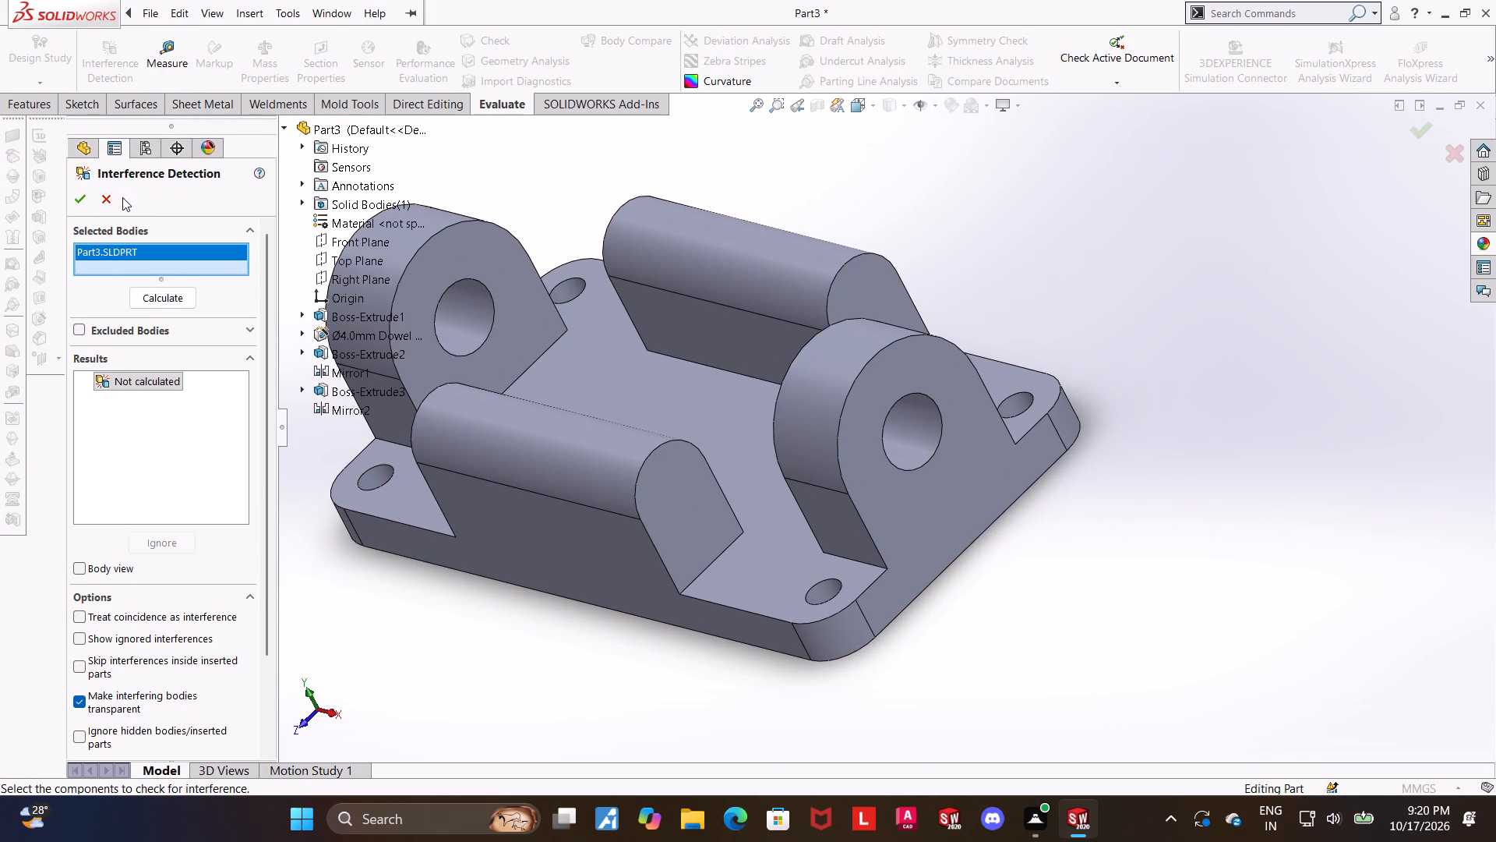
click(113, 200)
Measure the thickness of one holed upright between its outer and inner faces.
click(173, 72)
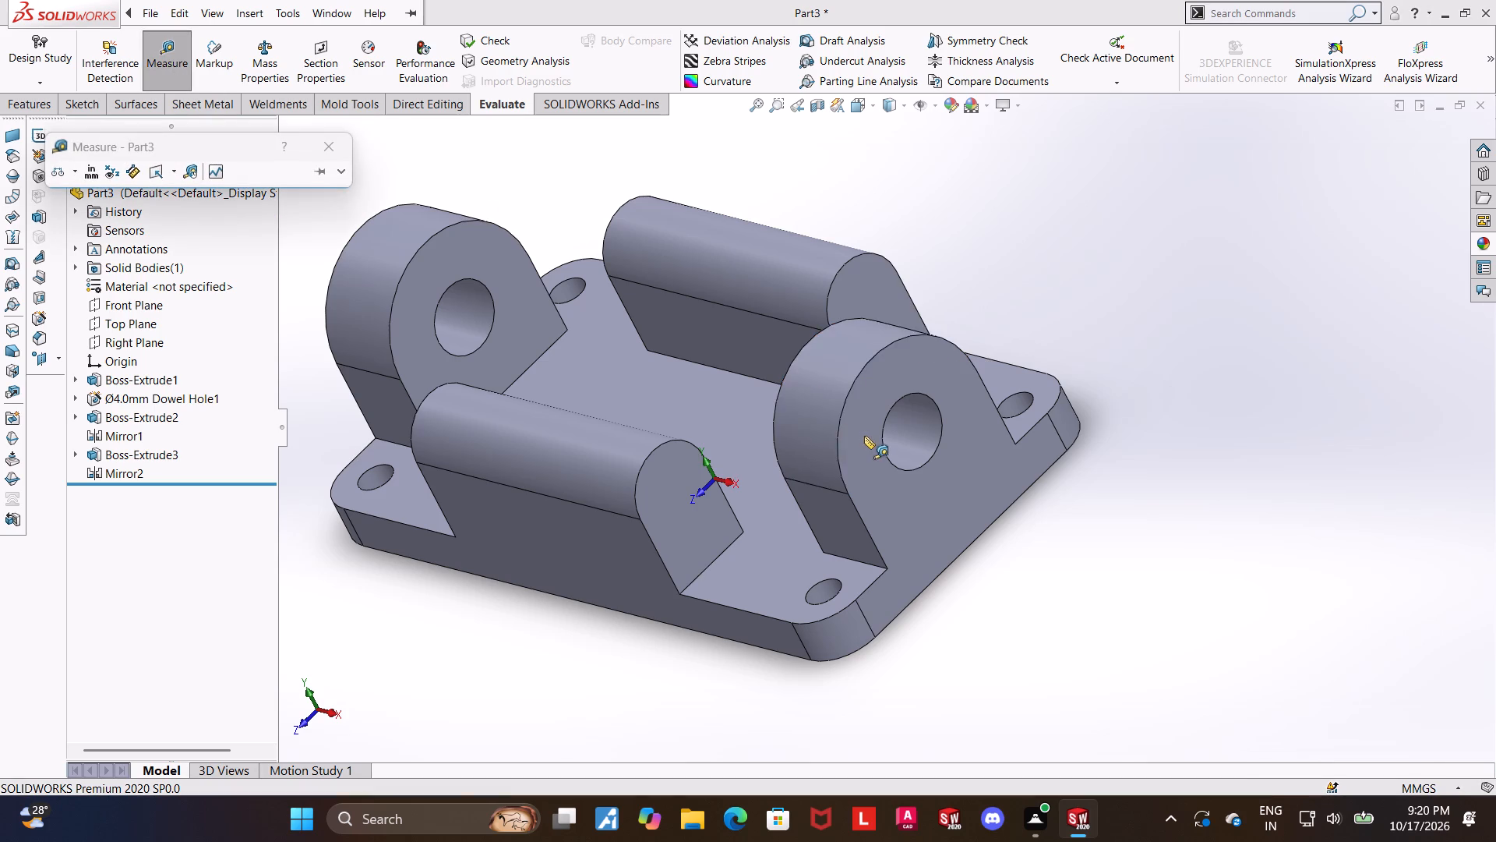
click(864, 436)
middle_drag(759, 350, 917, 476)
click(885, 366)
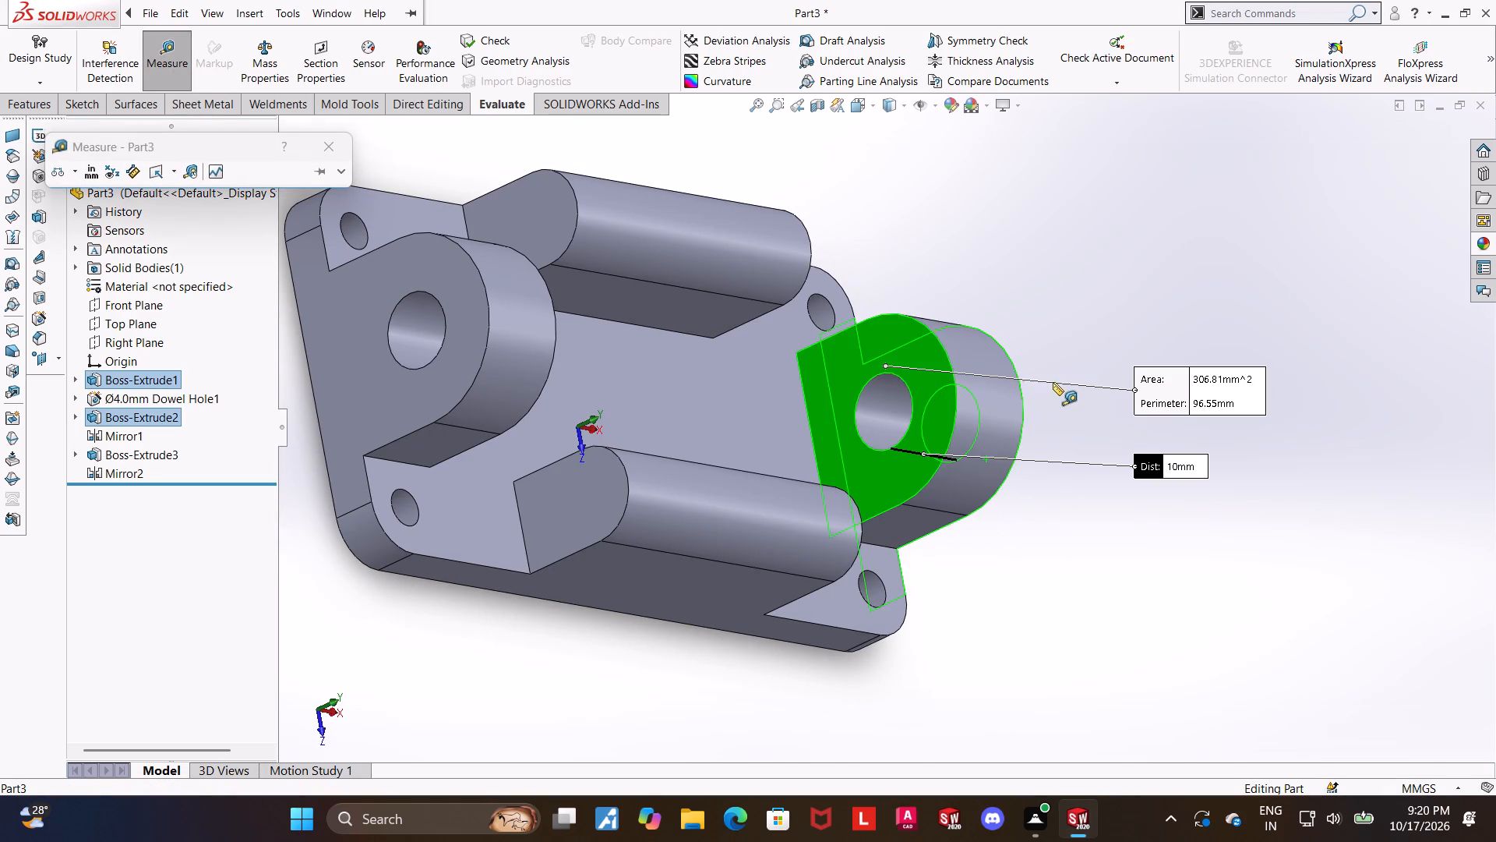
scroll(1053, 382, up, 1)
key(Escape)
Measure the base plate's thickness between its top and bottom faces.
middle_drag(1110, 399, 1026, 372)
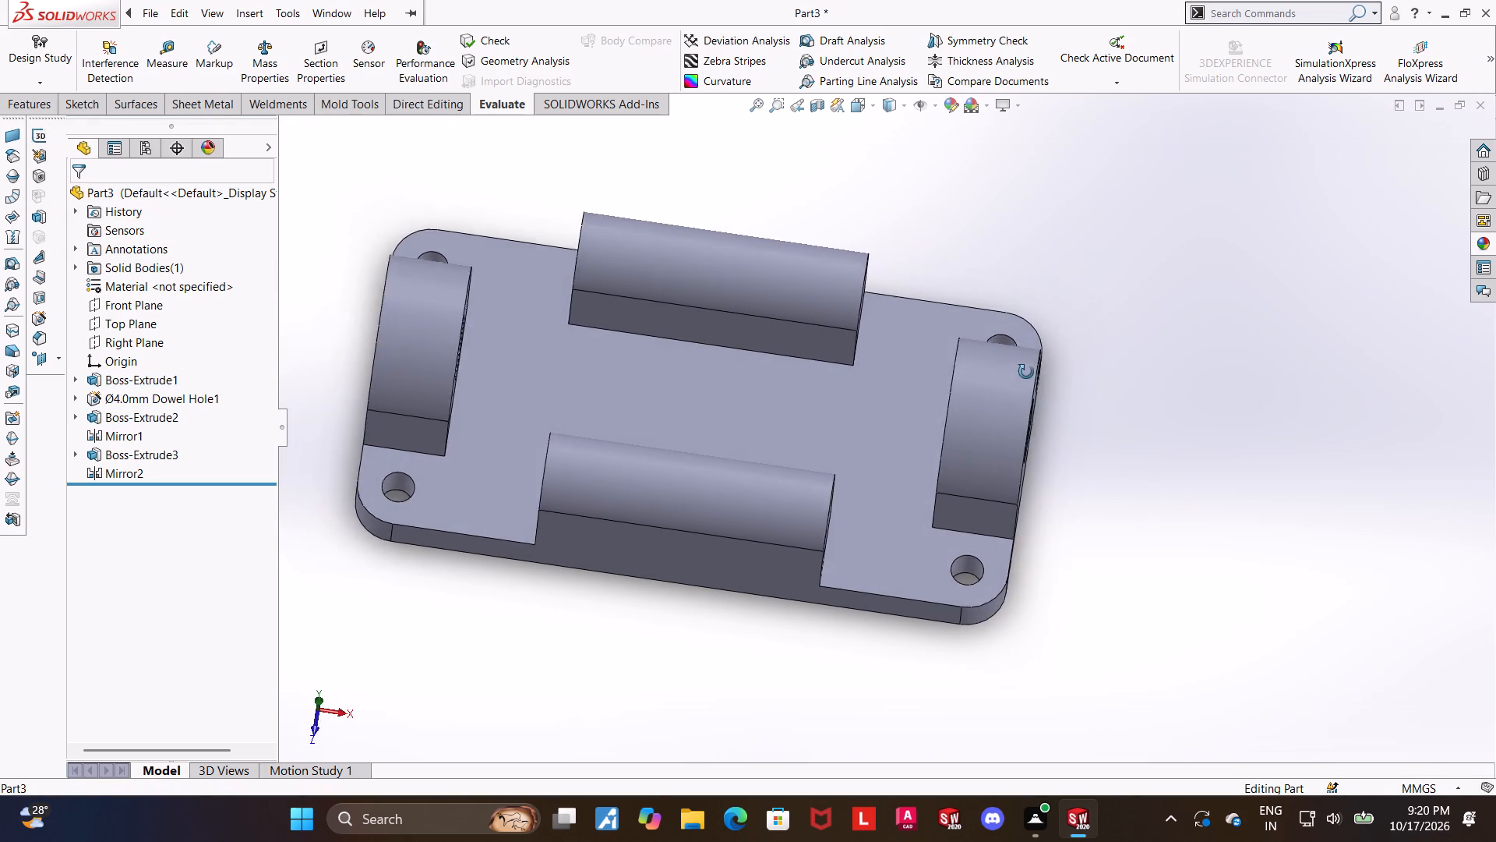
middle_drag(1026, 372, 1046, 299)
middle_drag(992, 458, 983, 403)
scroll(880, 363, down, 2)
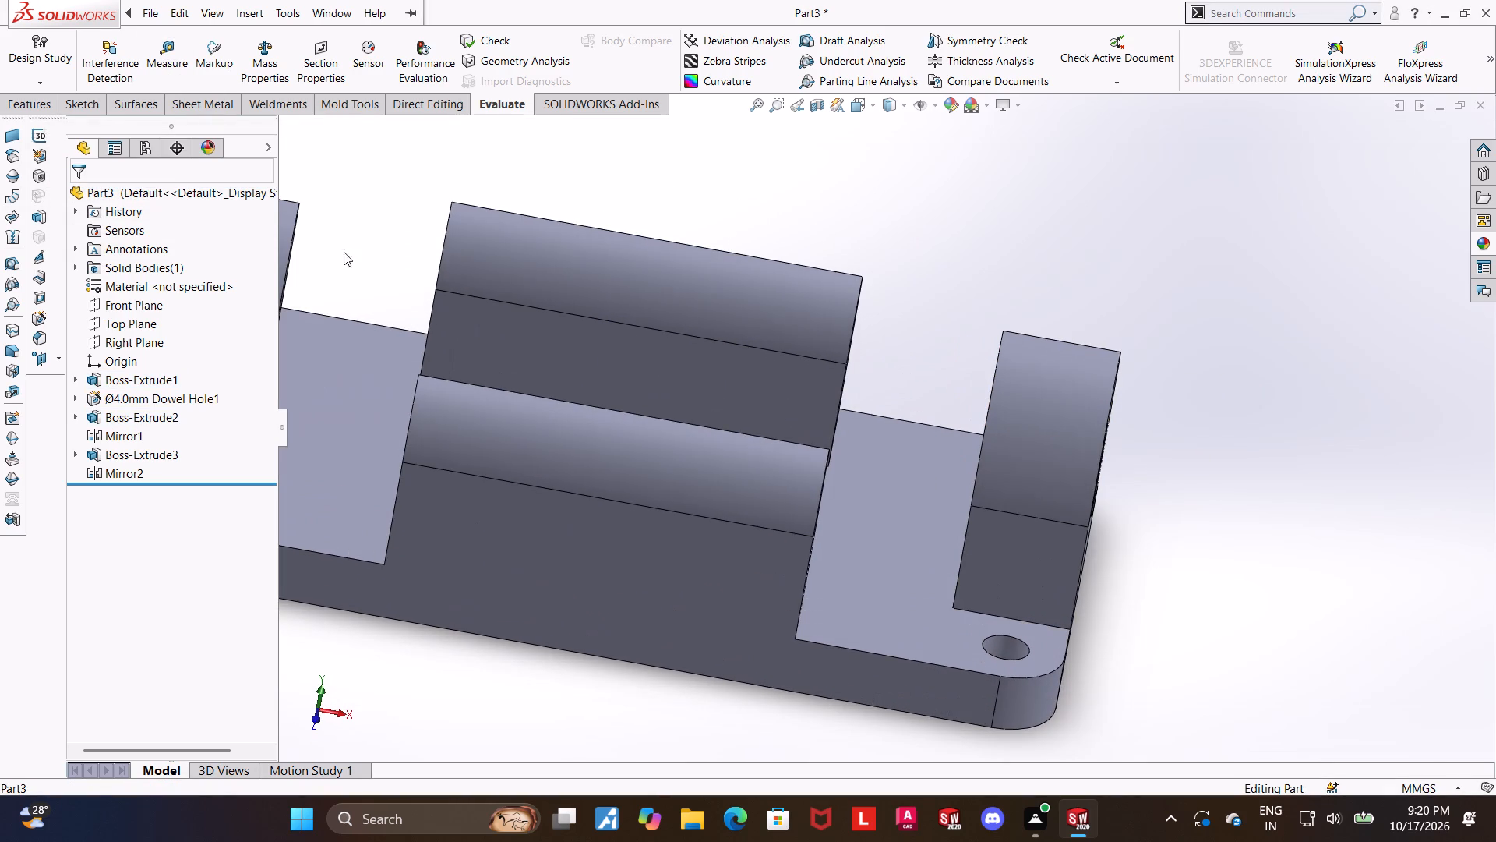
click(167, 70)
click(859, 546)
middle_drag(945, 697, 951, 446)
click(750, 545)
scroll(774, 544, up, 2)
key(Escape)
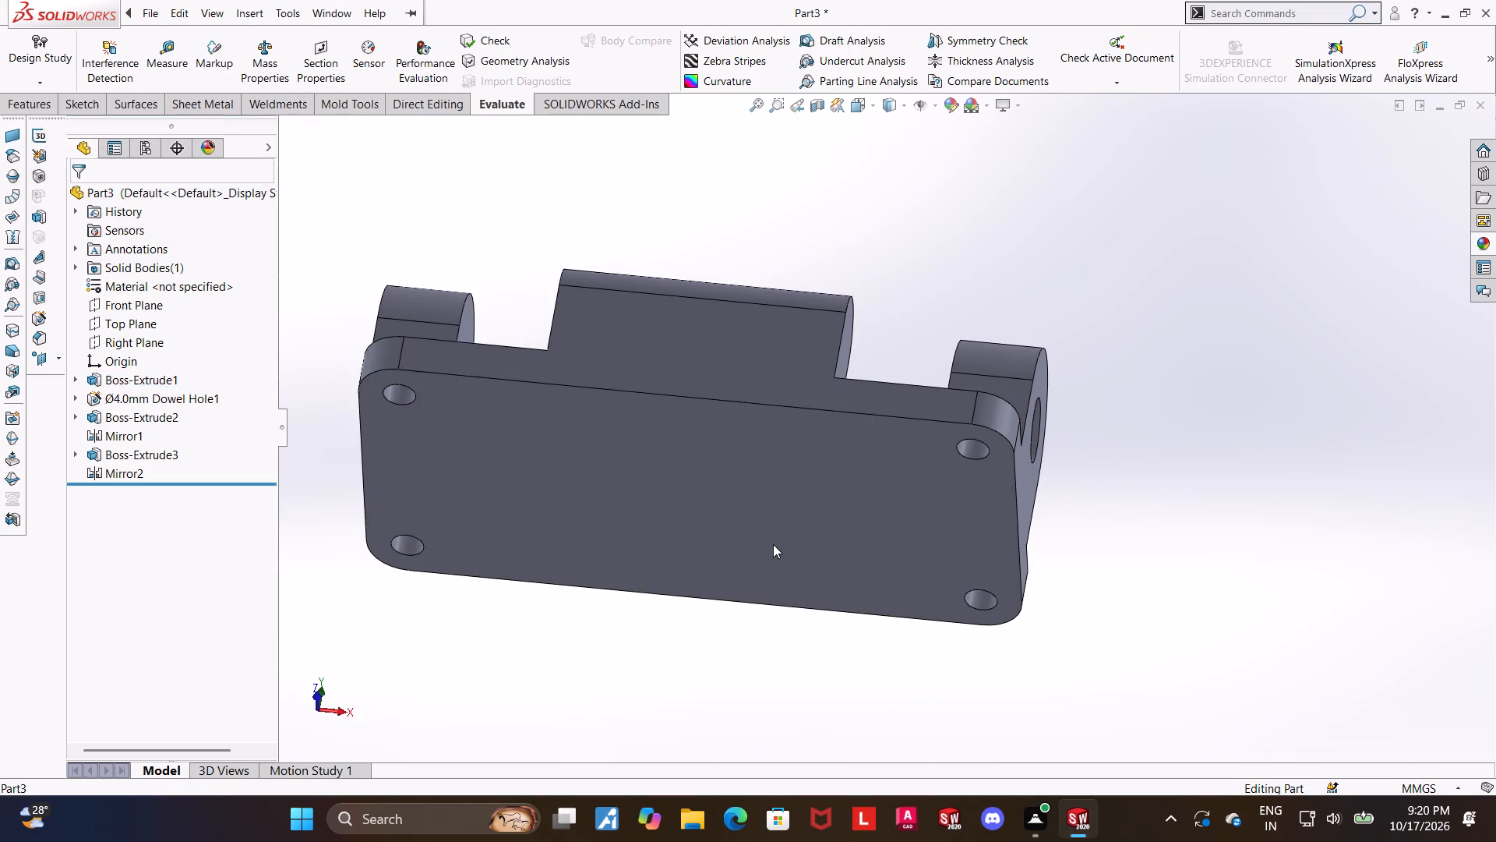
Examine the whole model from the front and at an angle, checking the plate, uprights and ribs.
middle_drag(799, 490, 803, 651)
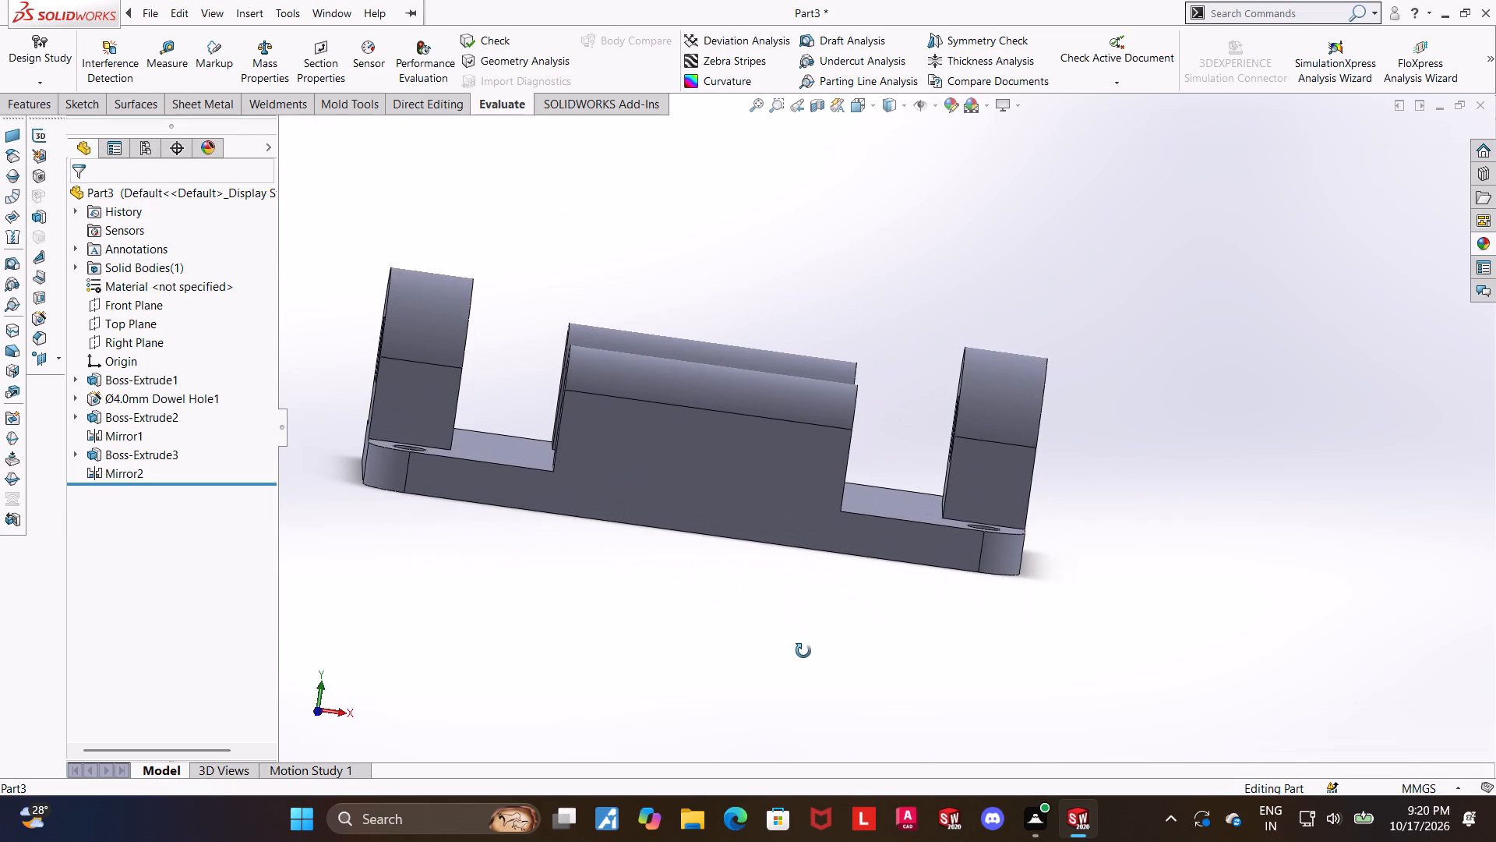
middle_drag(803, 651, 803, 649)
scroll(800, 633, up, 2)
scroll(779, 430, down, 2)
scroll(1098, 324, up, 3)
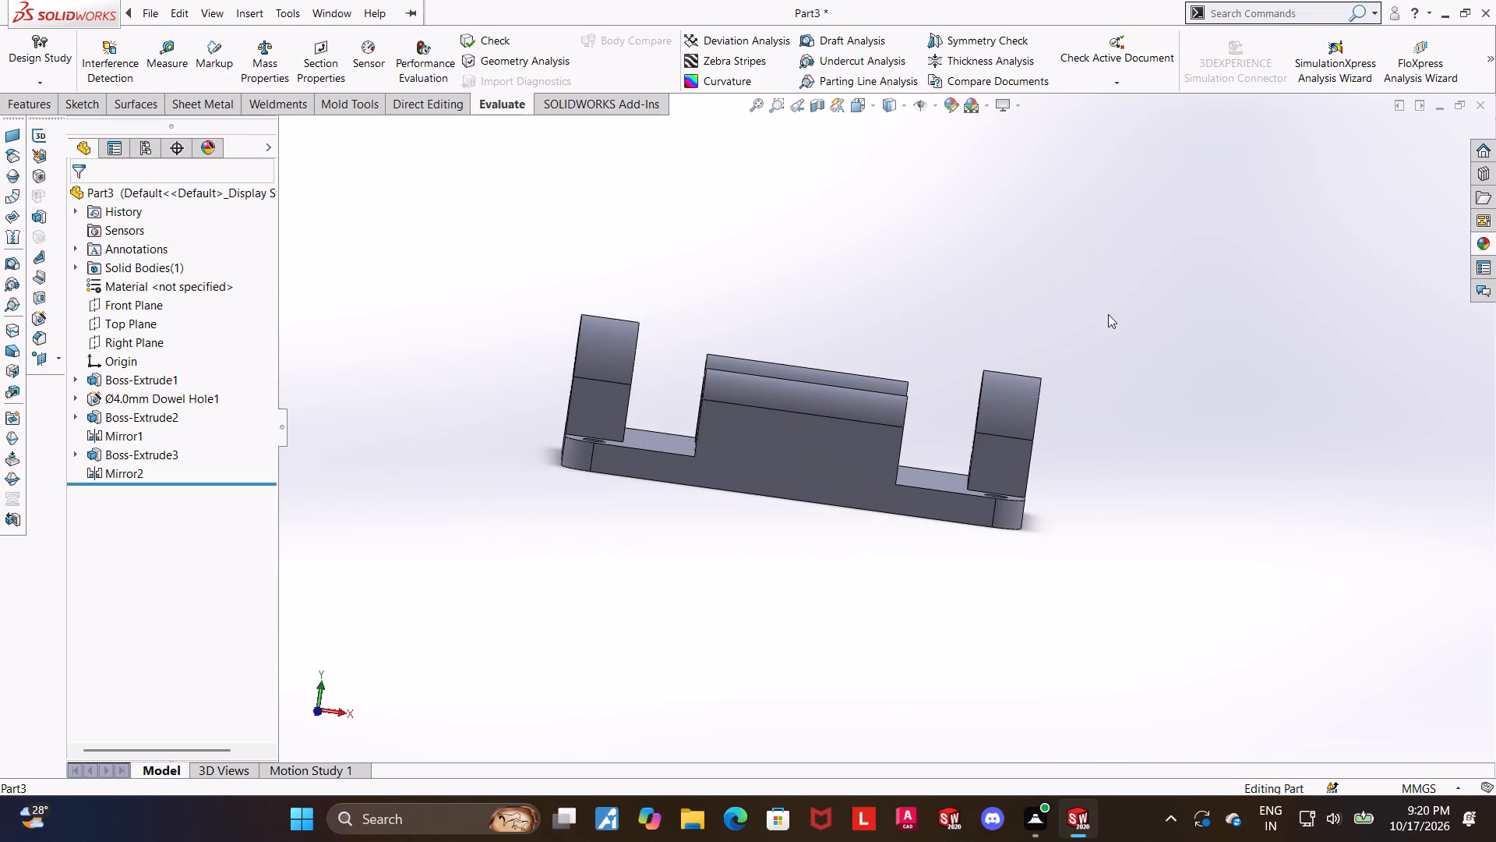
scroll(1106, 331, down, 2)
middle_drag(1092, 362, 1000, 409)
scroll(964, 453, up, 2)
scroll(799, 457, down, 1)
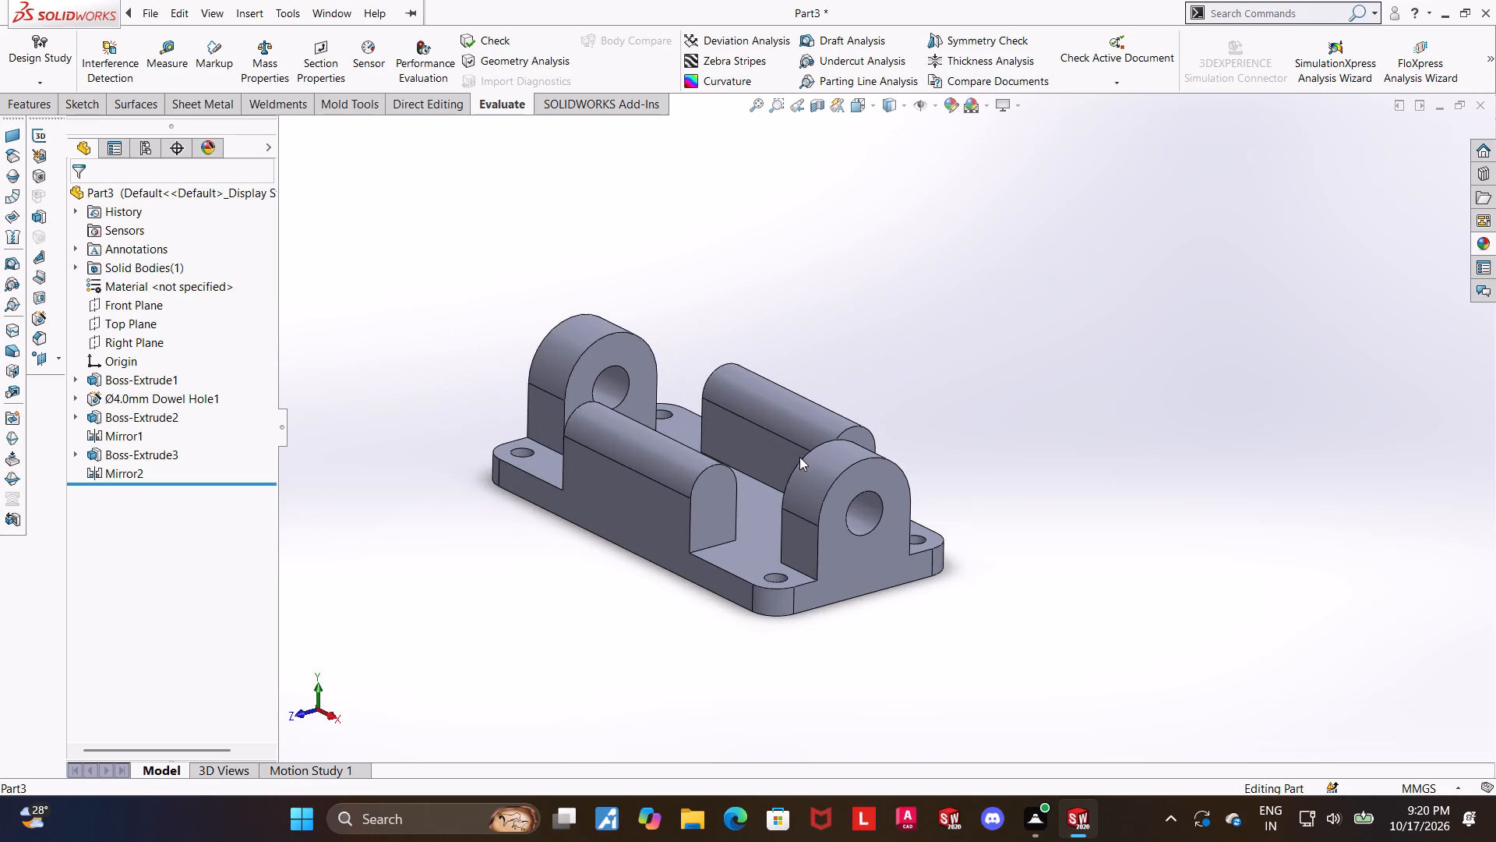
scroll(735, 449, down, 1)
middle_drag(668, 448, 667, 478)
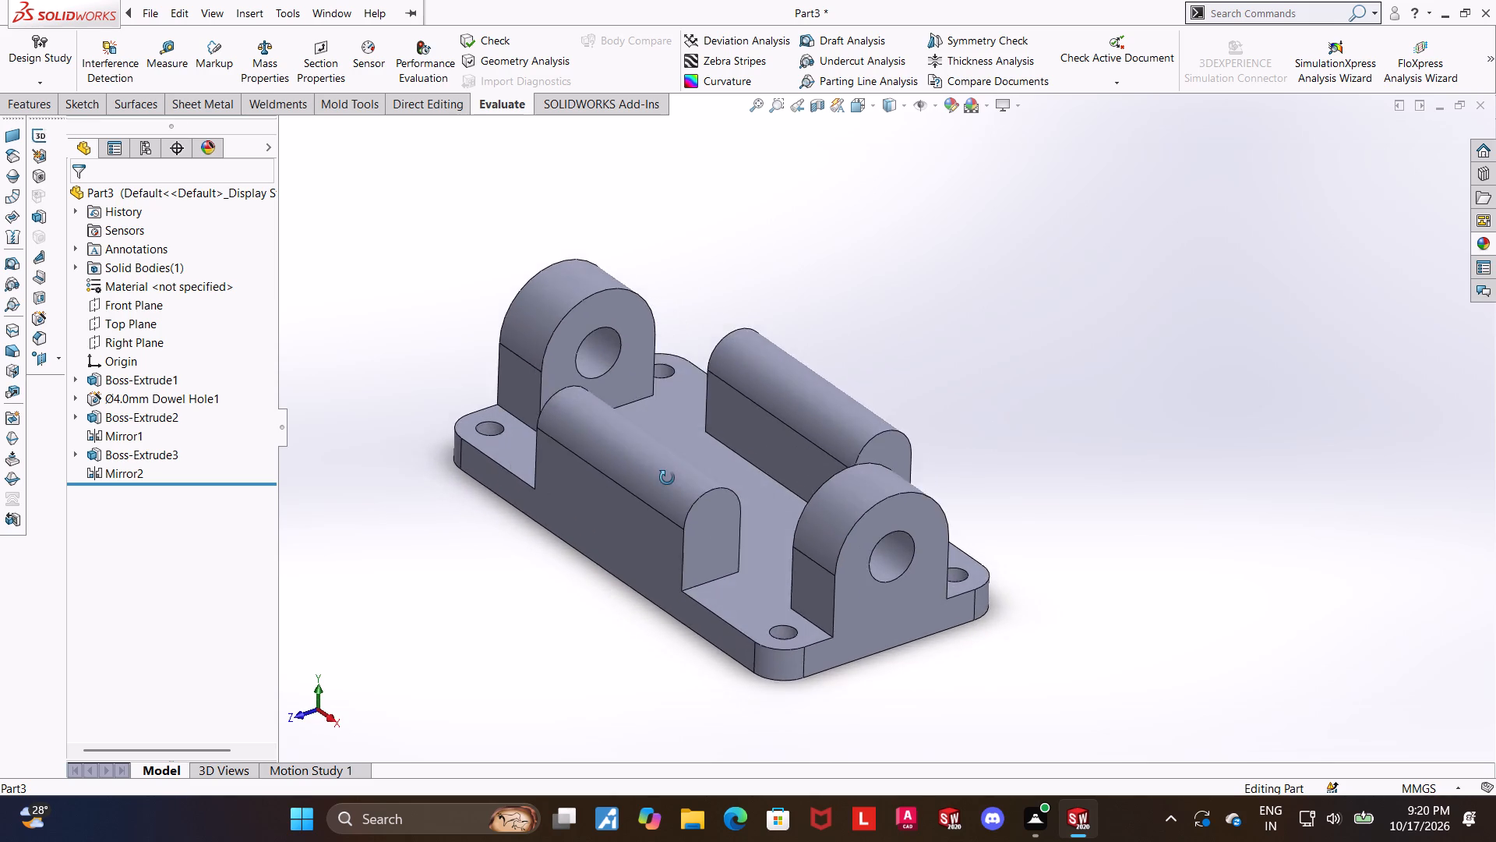
middle_drag(667, 478, 655, 475)
scroll(909, 503, up, 2)
scroll(775, 413, down, 2)
scroll(944, 395, down, 1)
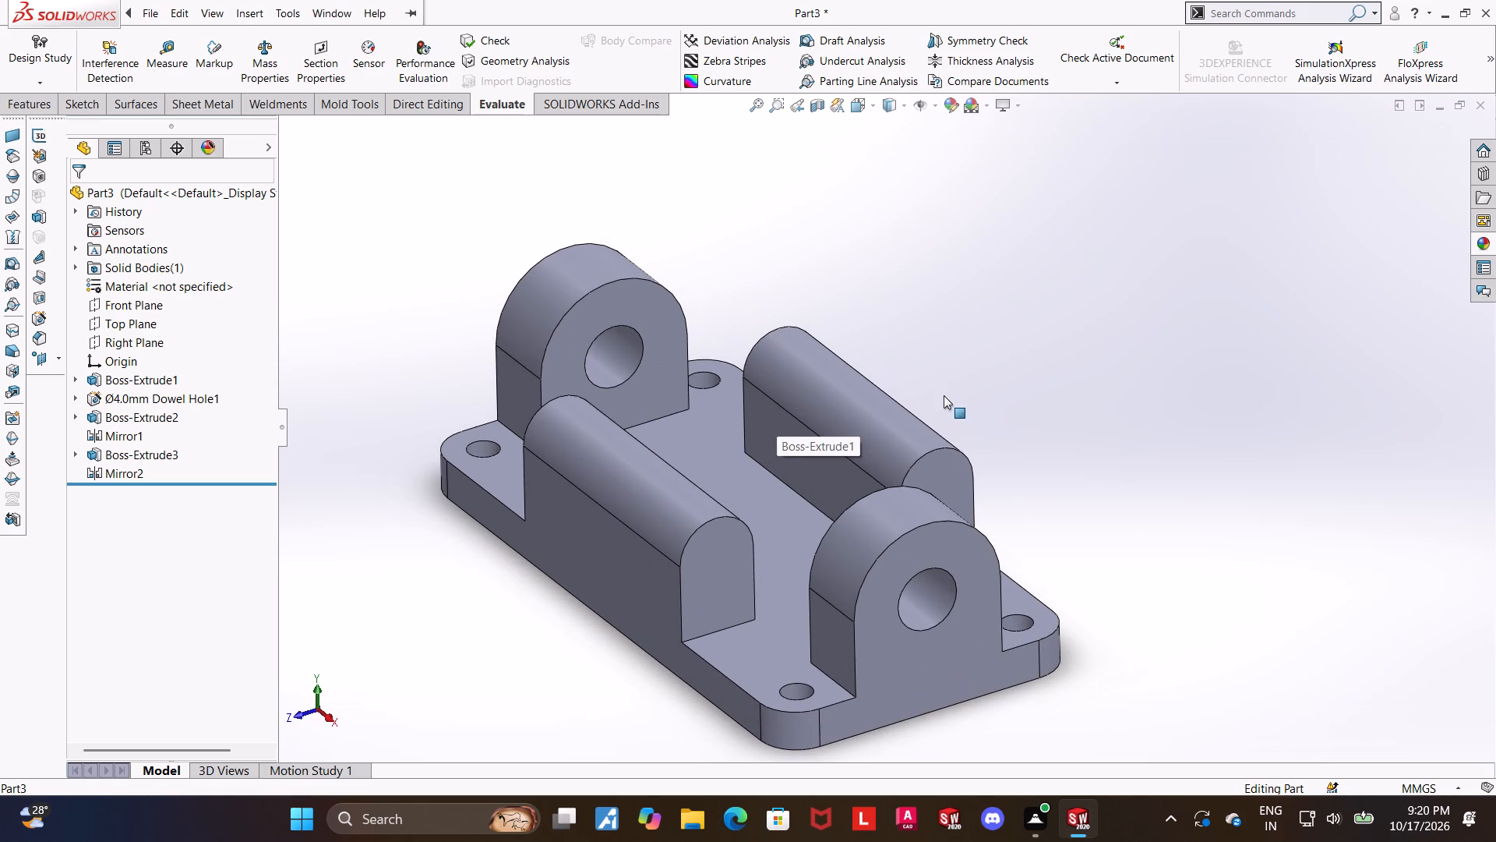
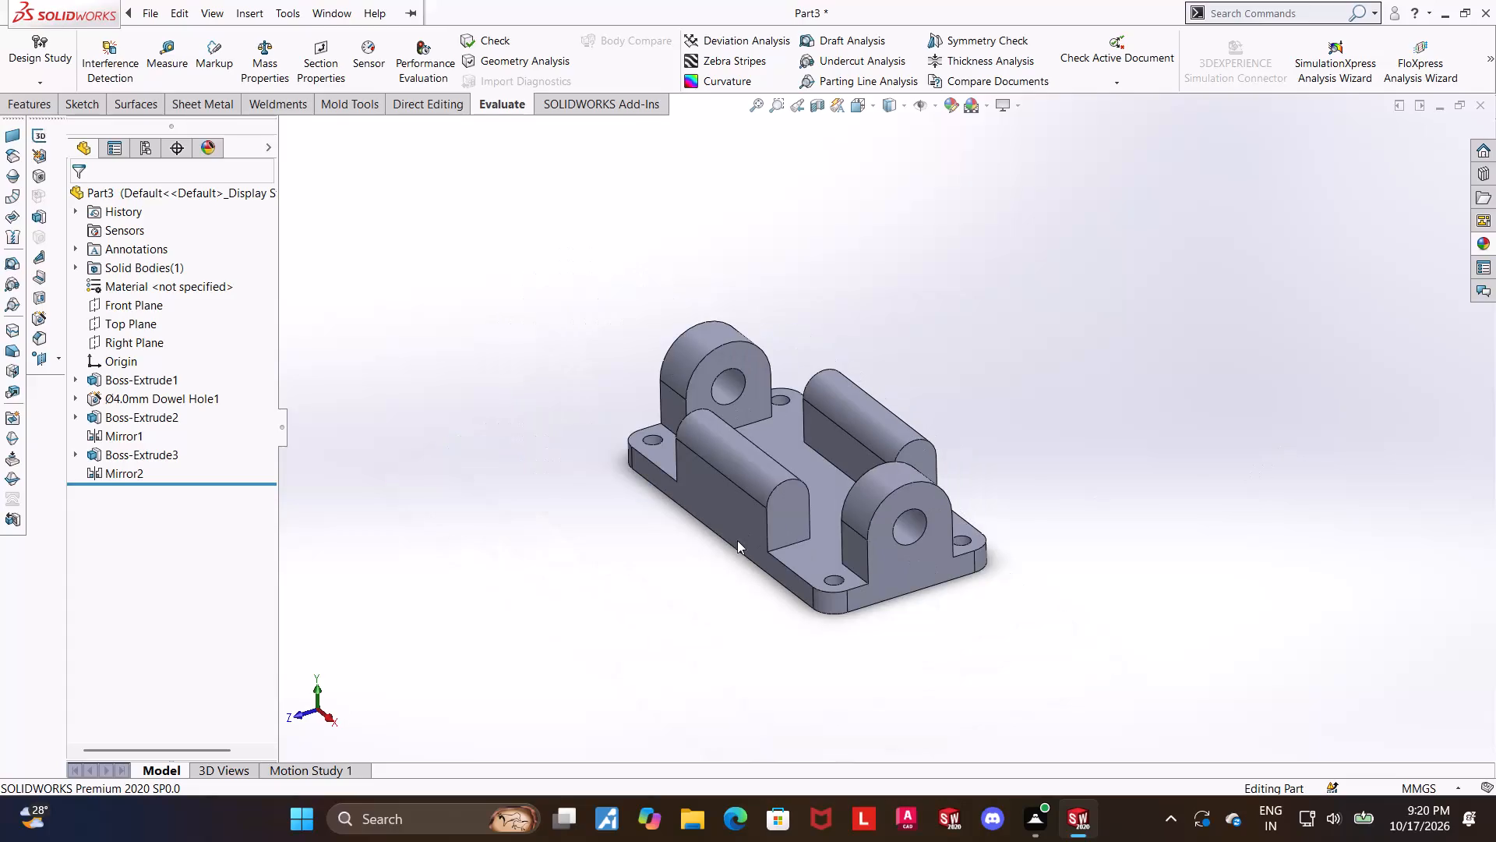
Save the finished plate part in Downloads as "barrel bolt part 1".
scroll(726, 567, down, 2)
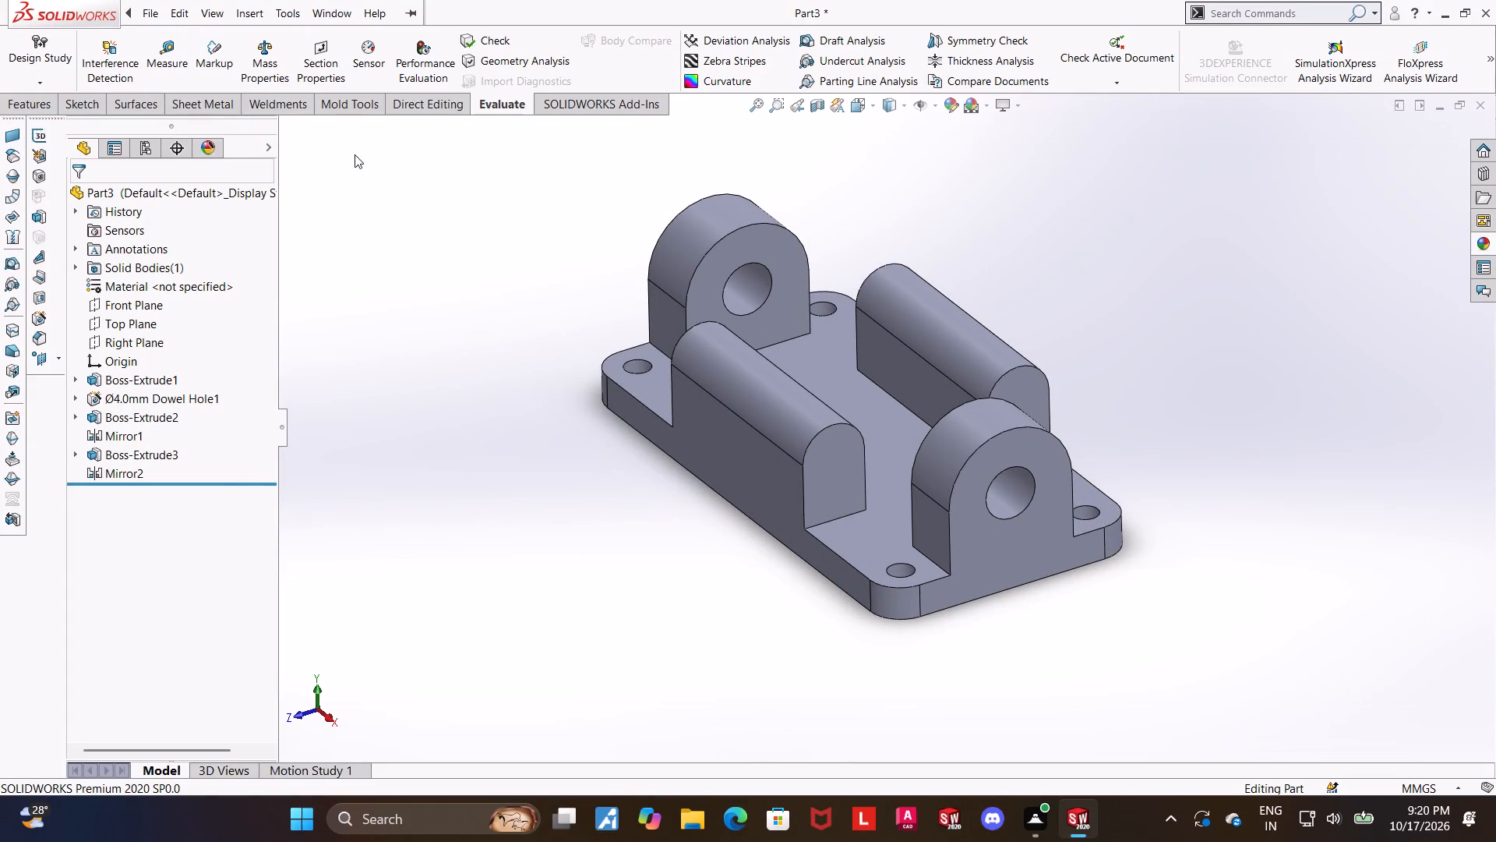
click(184, 209)
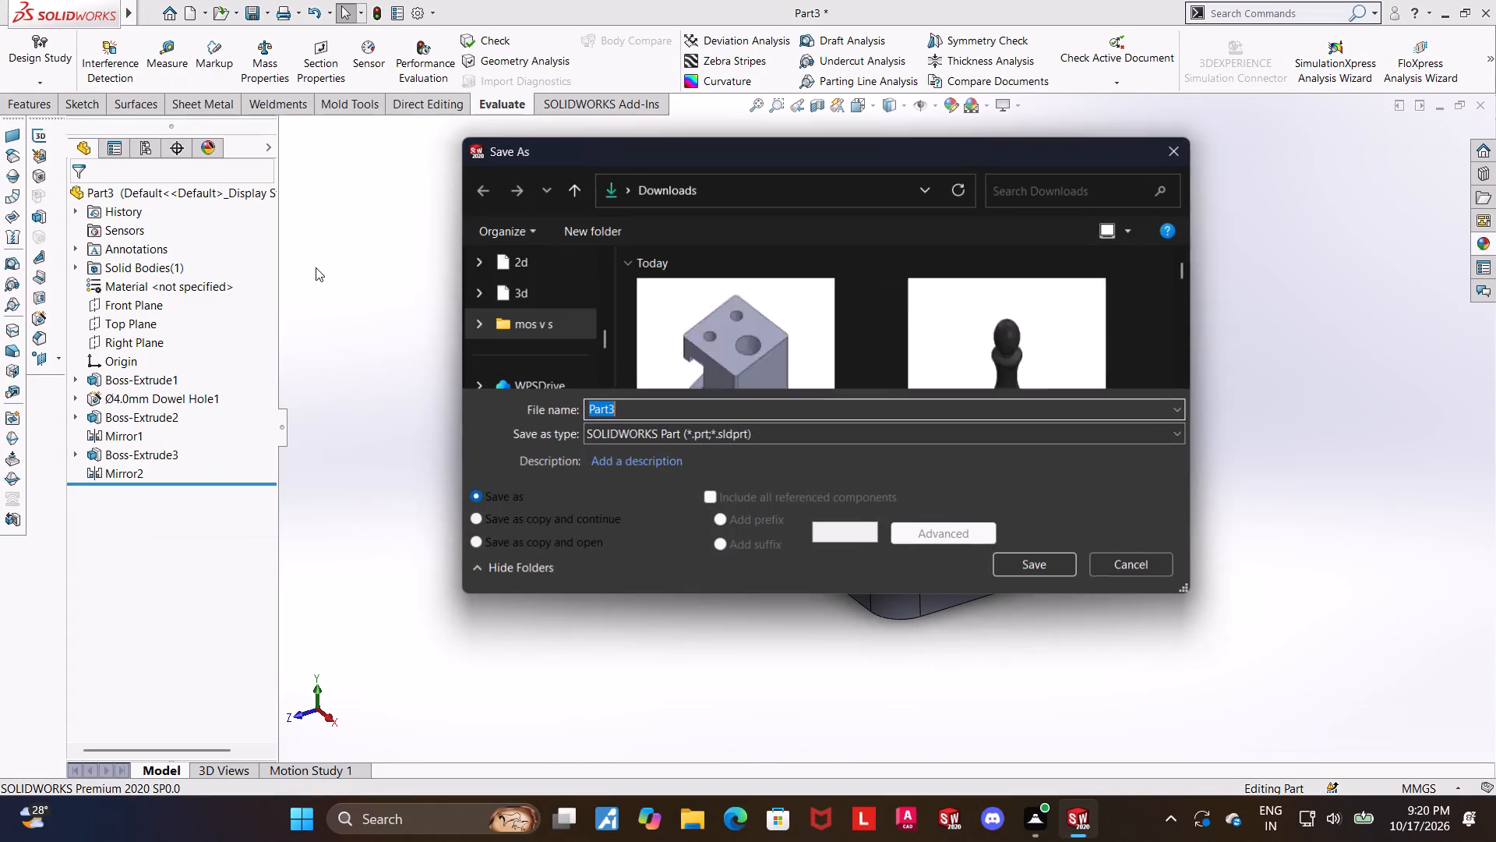
text(bare)
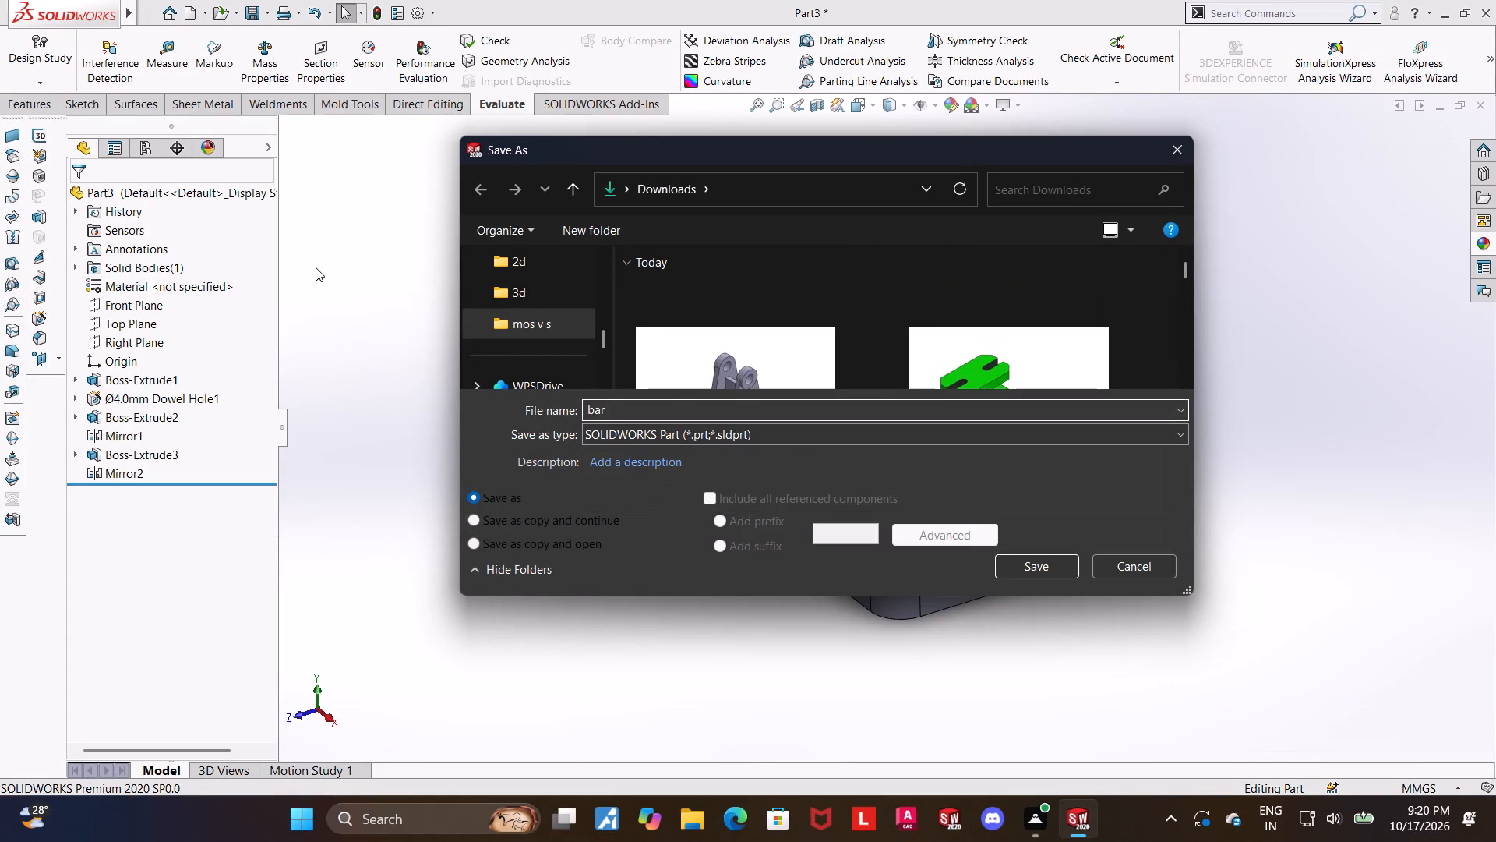
key(BackSpace)
text(rel bolt assembly part 1)
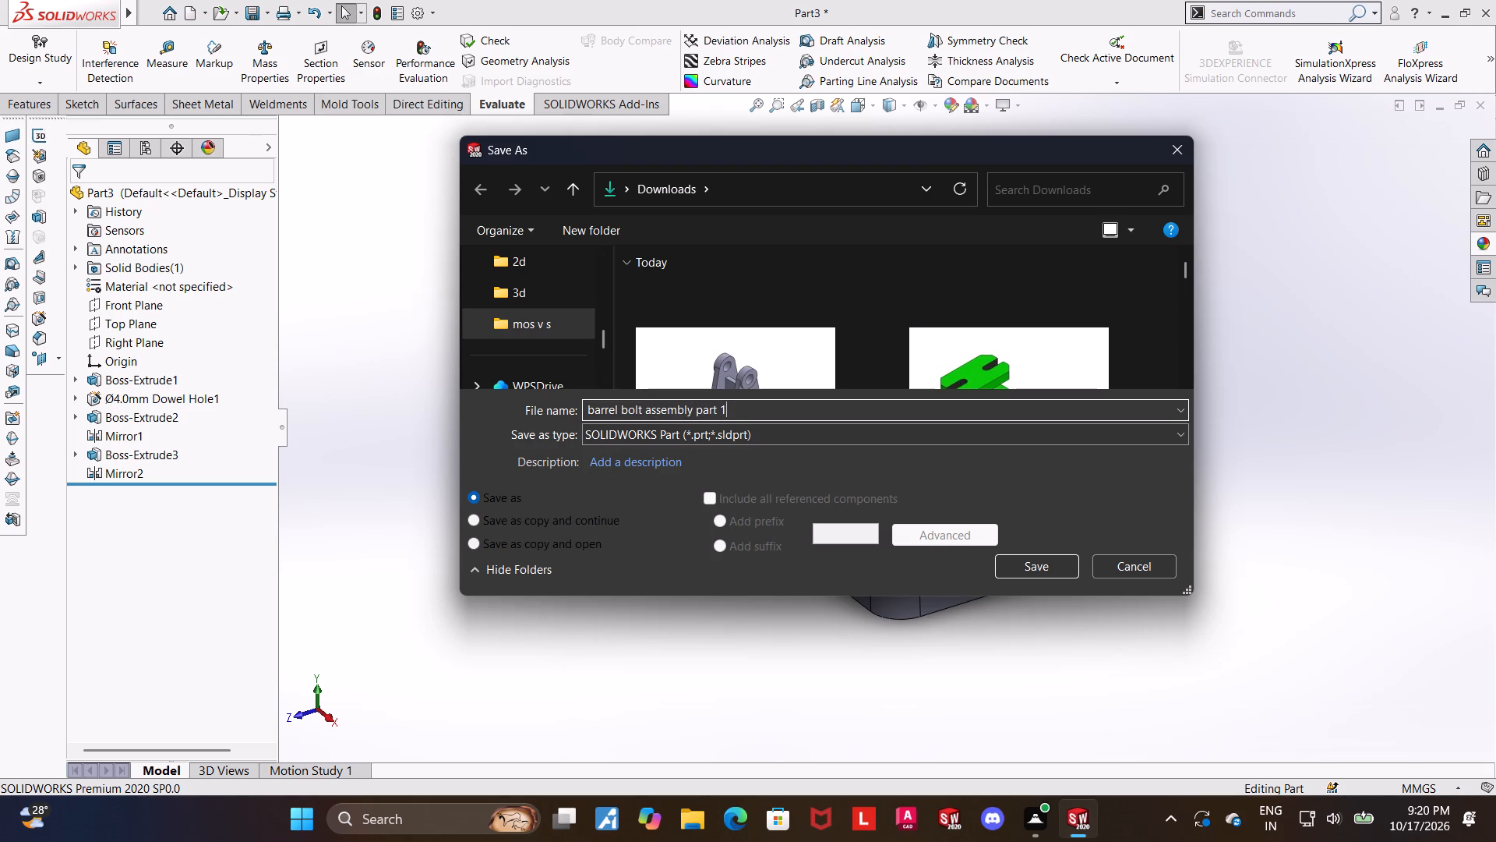
drag(694, 412, 647, 414)
key(BackSpace)
click(1017, 570)
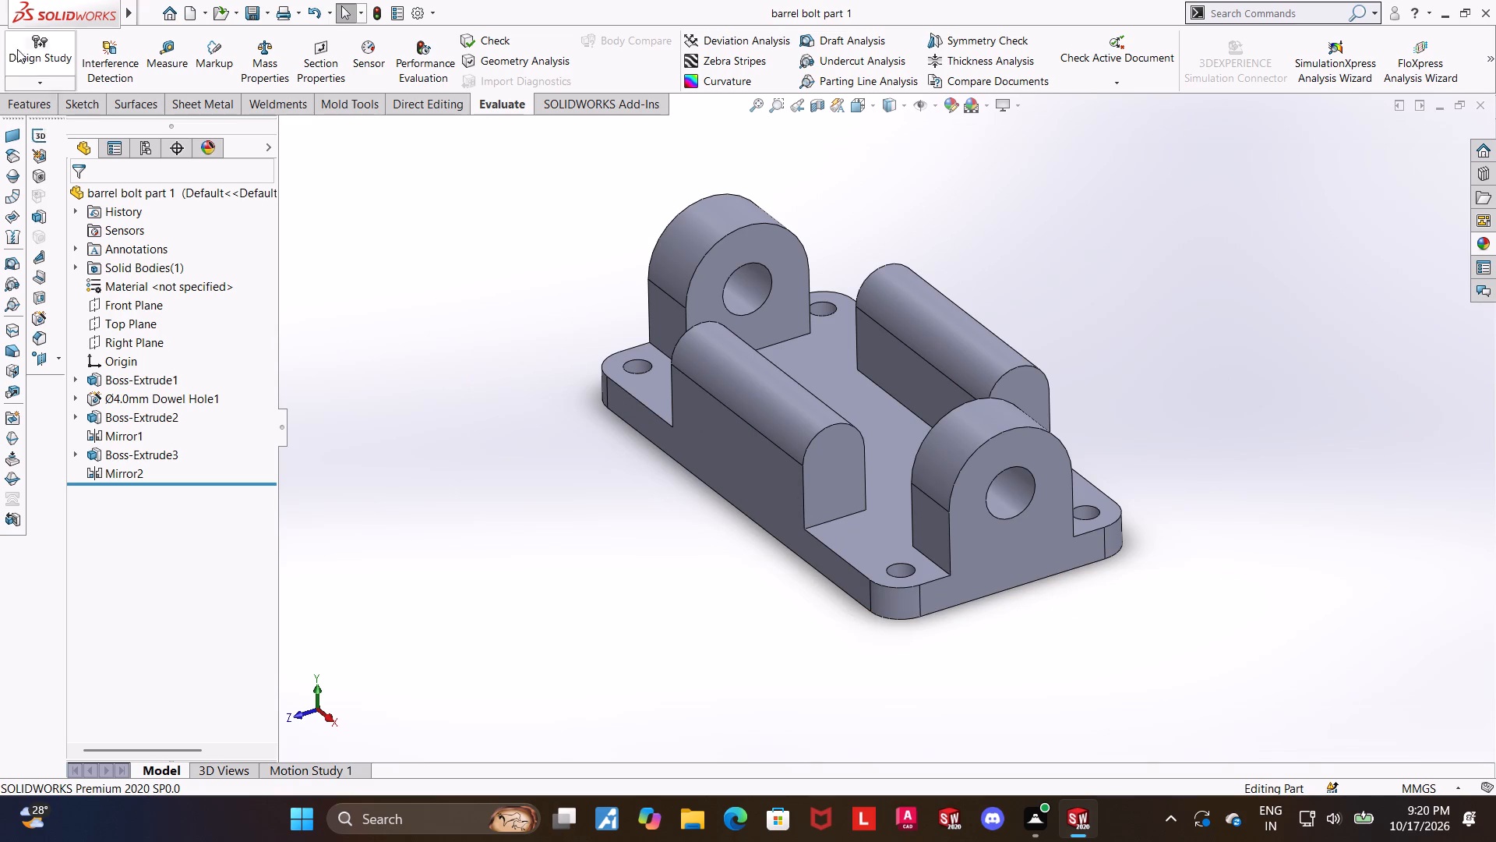
Create a new part document.
click(465, 346)
click(184, 16)
double_click(383, 380)
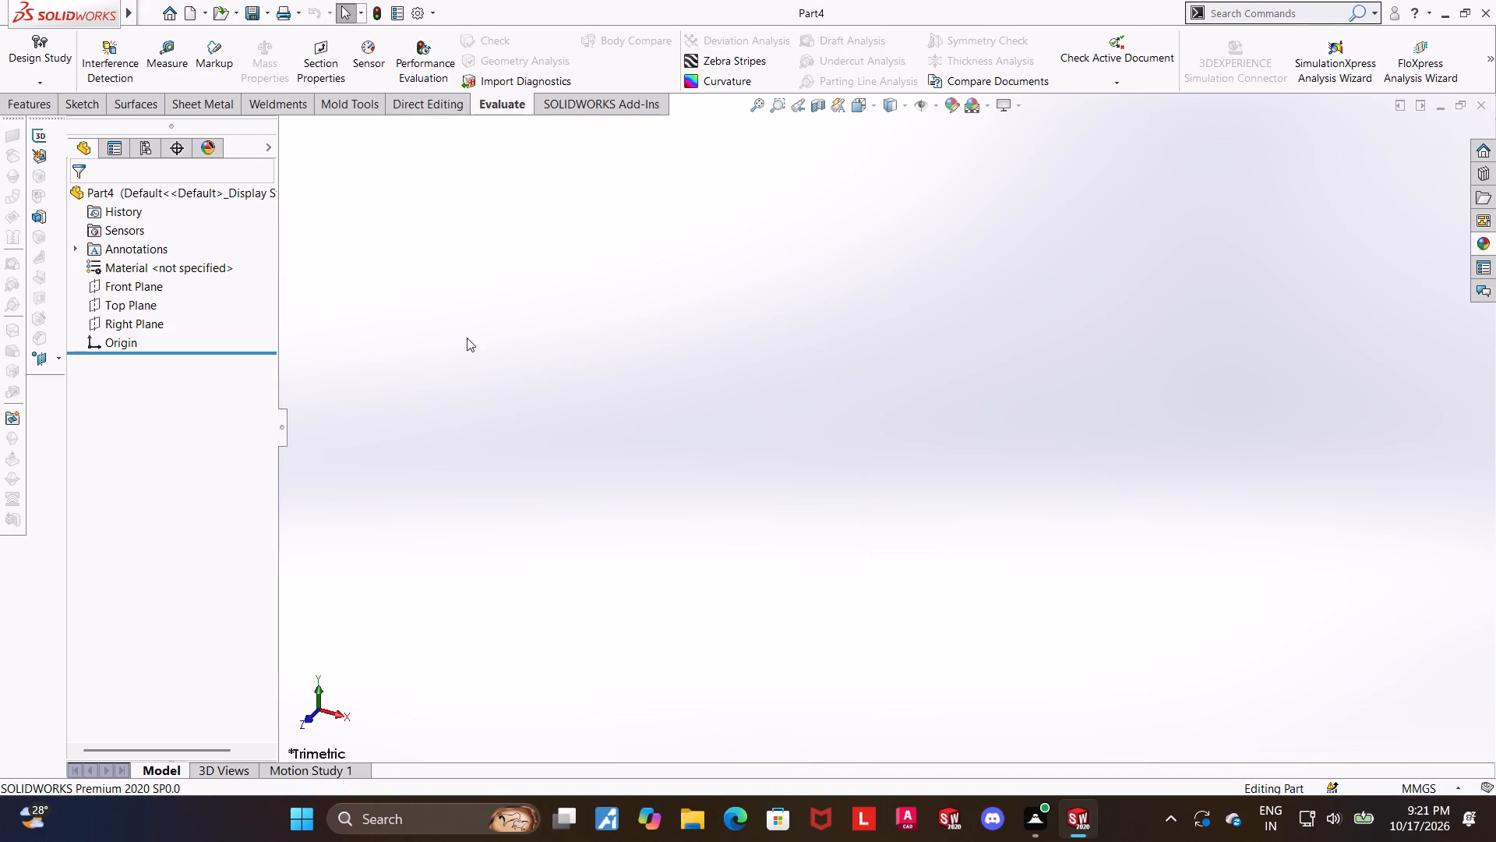
Sketch a four-line open profile on the Front Plane: from the origin about 35 mm down, left, up, then about 178 mm right.
click(122, 286)
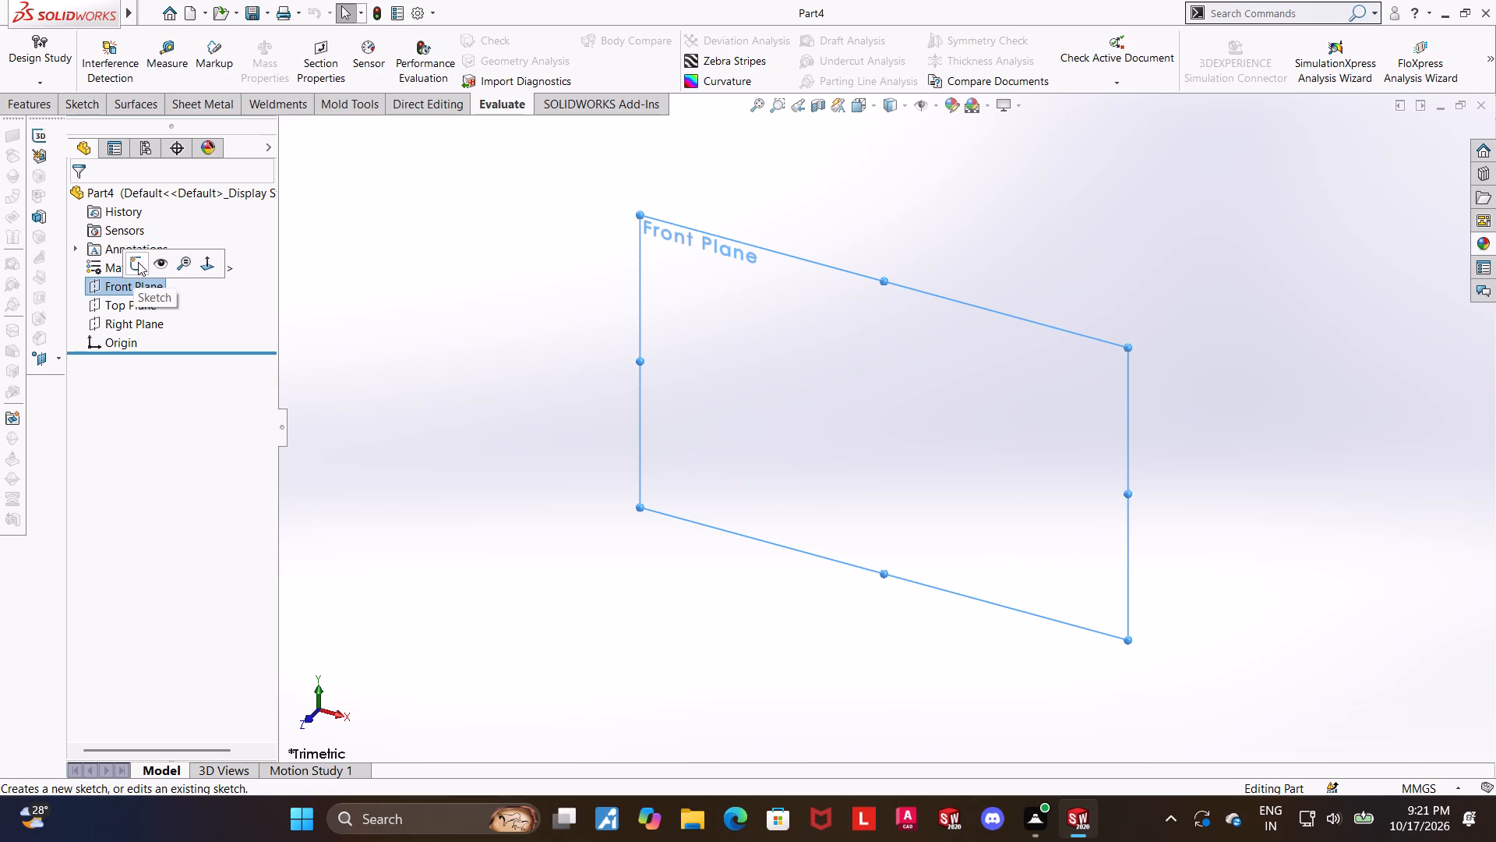
click(138, 262)
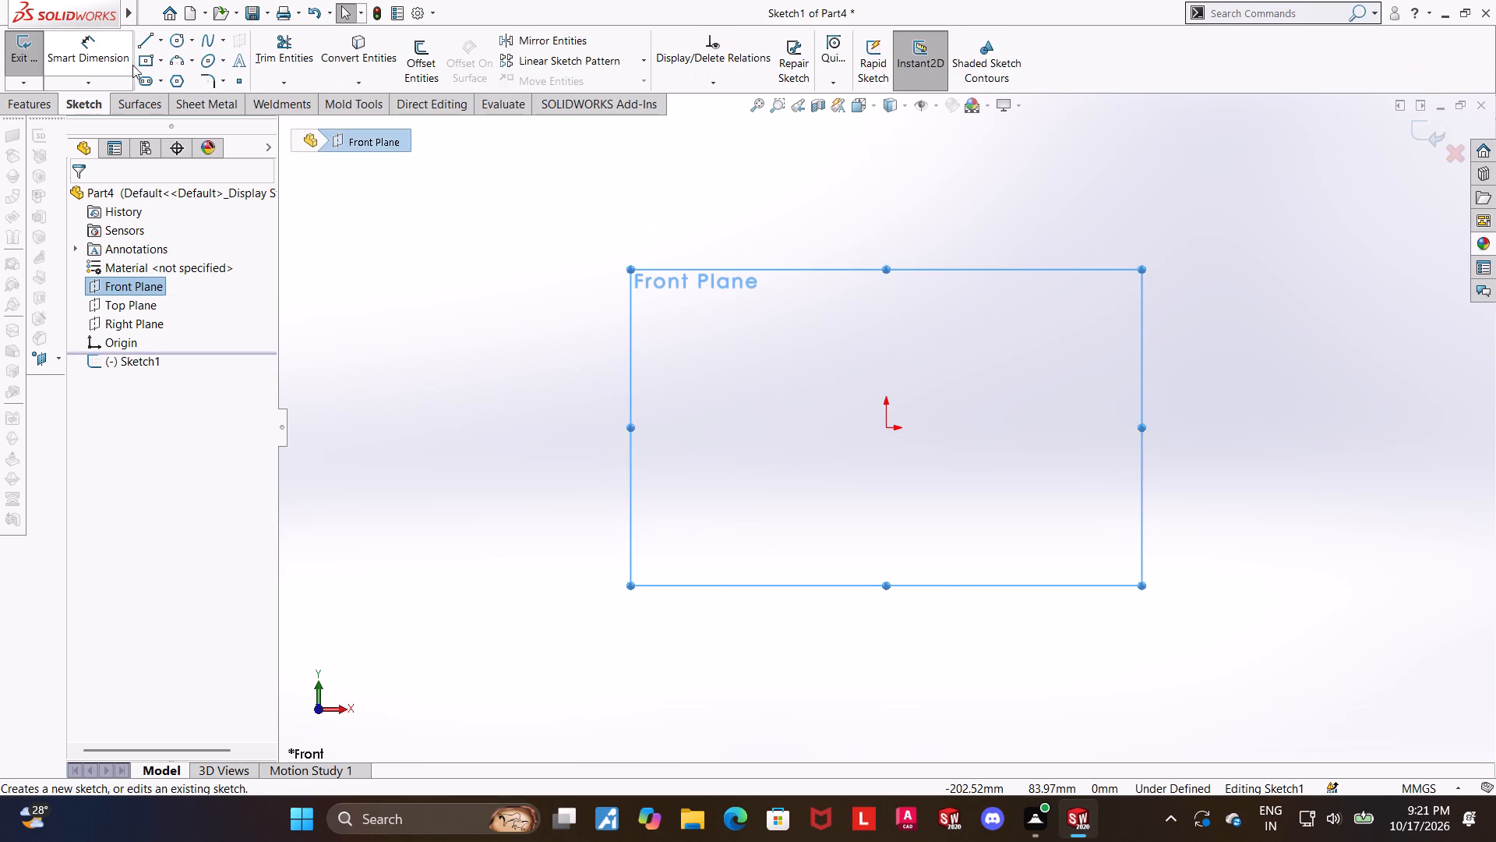
click(142, 39)
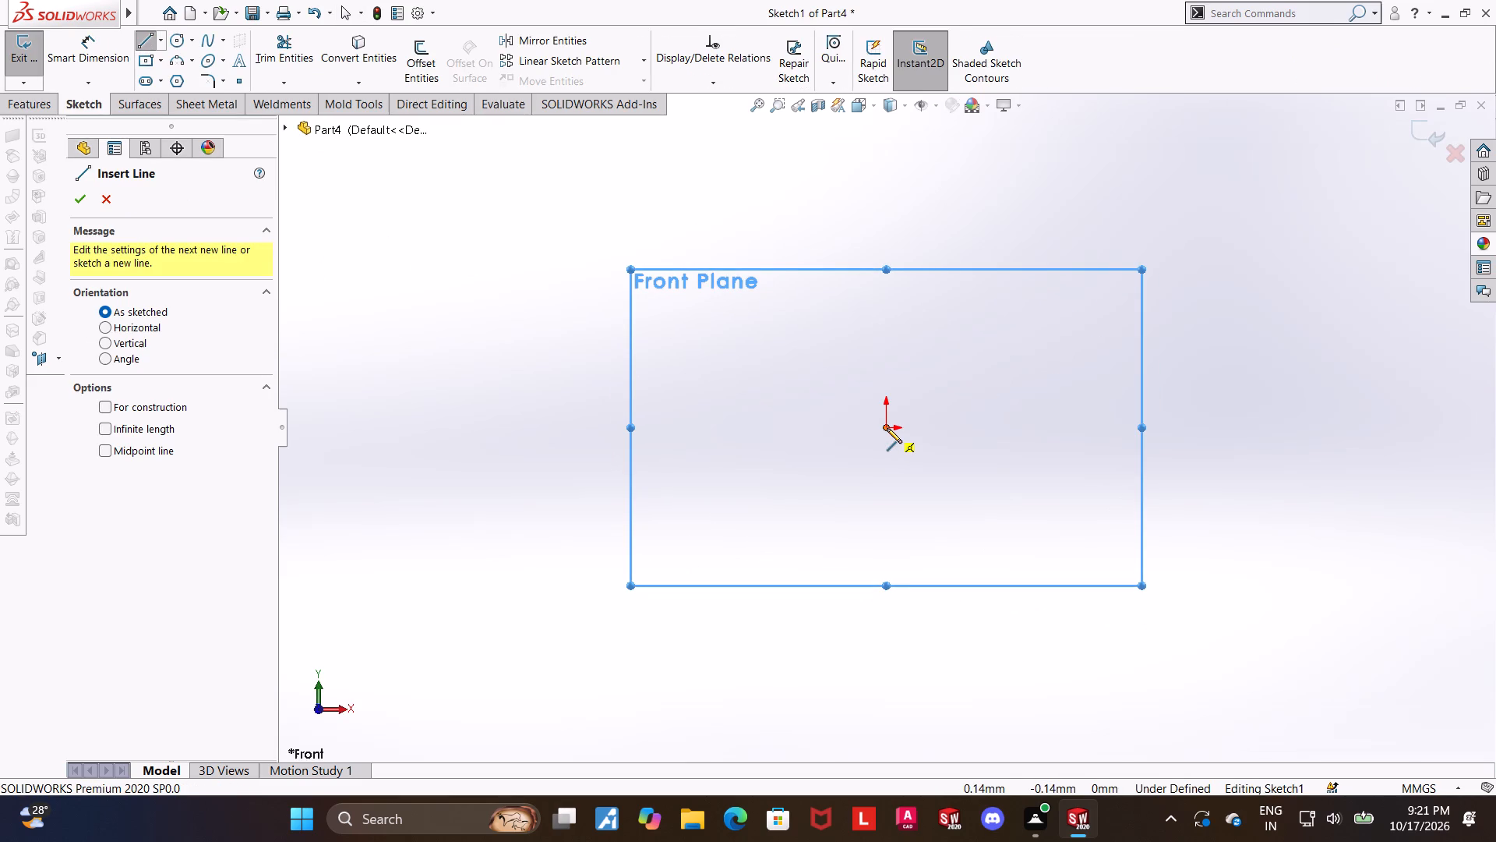
click(887, 428)
click(888, 529)
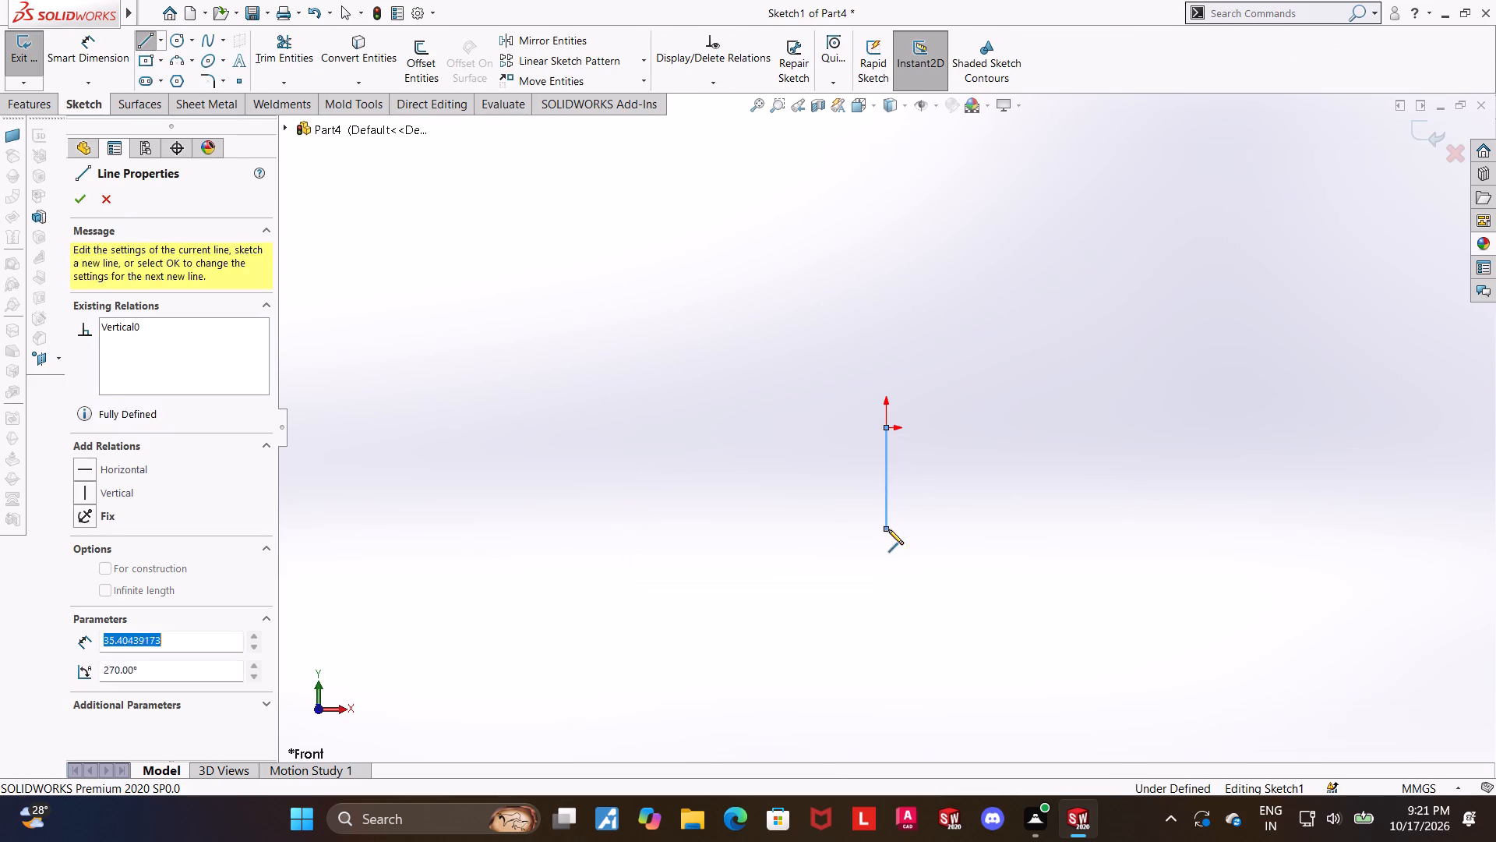
click(713, 529)
click(715, 324)
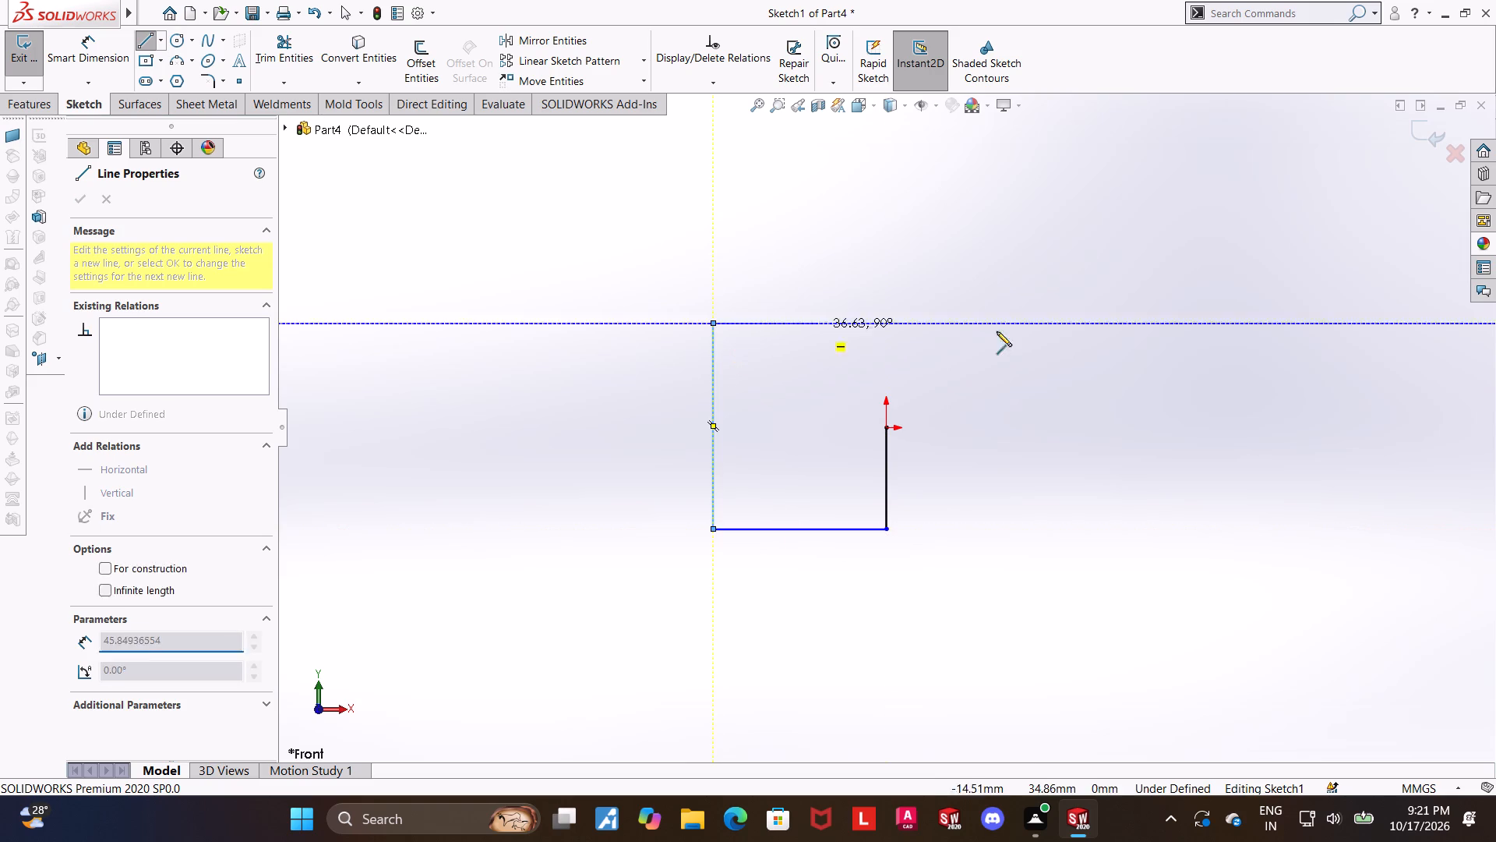
click(1223, 320)
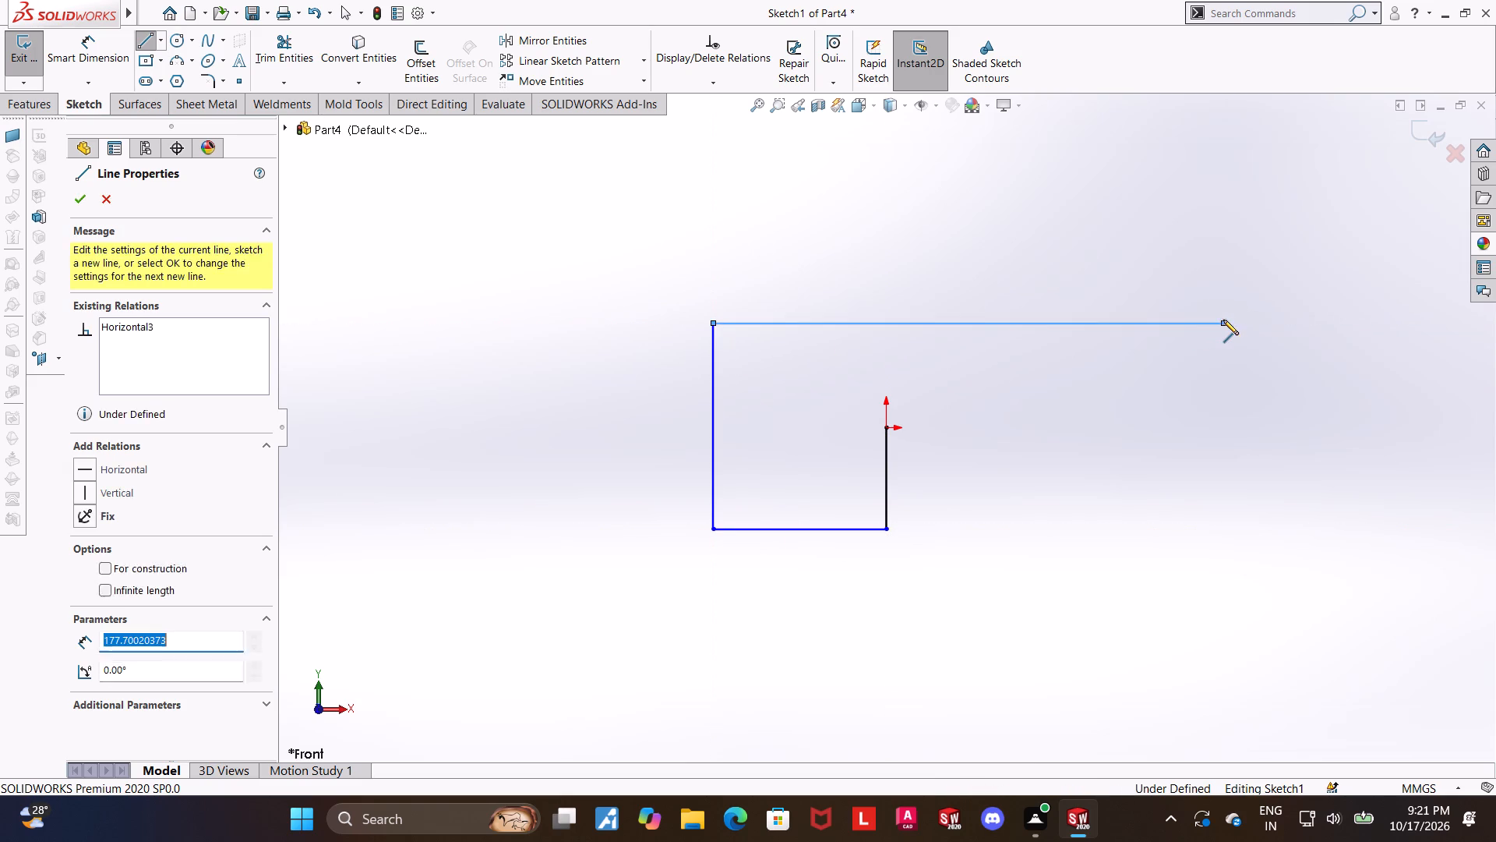
key(Escape)
Dimension the profile's long upper horizontal line to 142 mm.
click(114, 53)
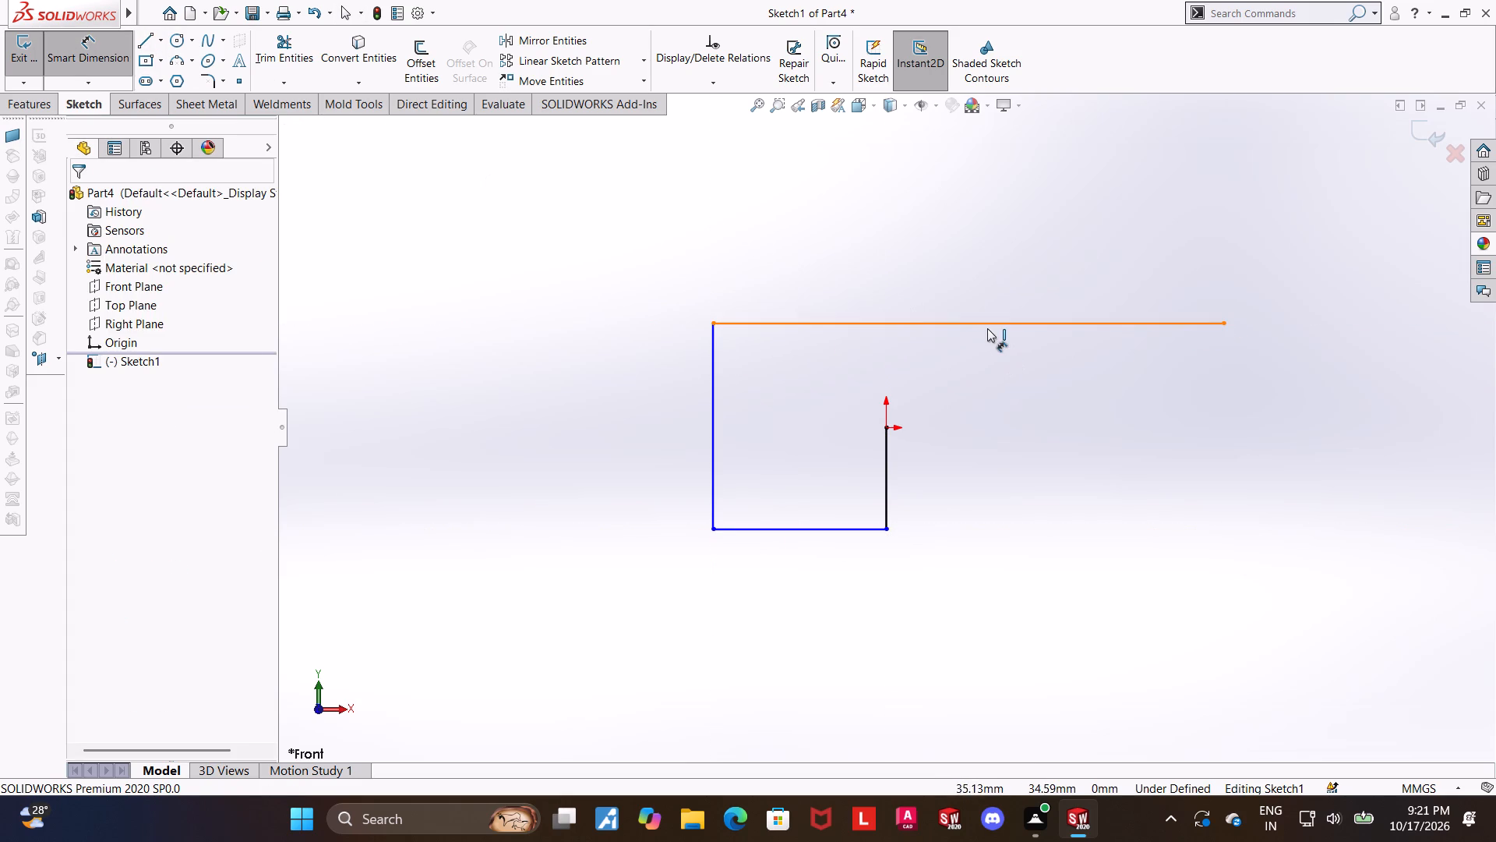
click(987, 328)
click(982, 259)
text(142)
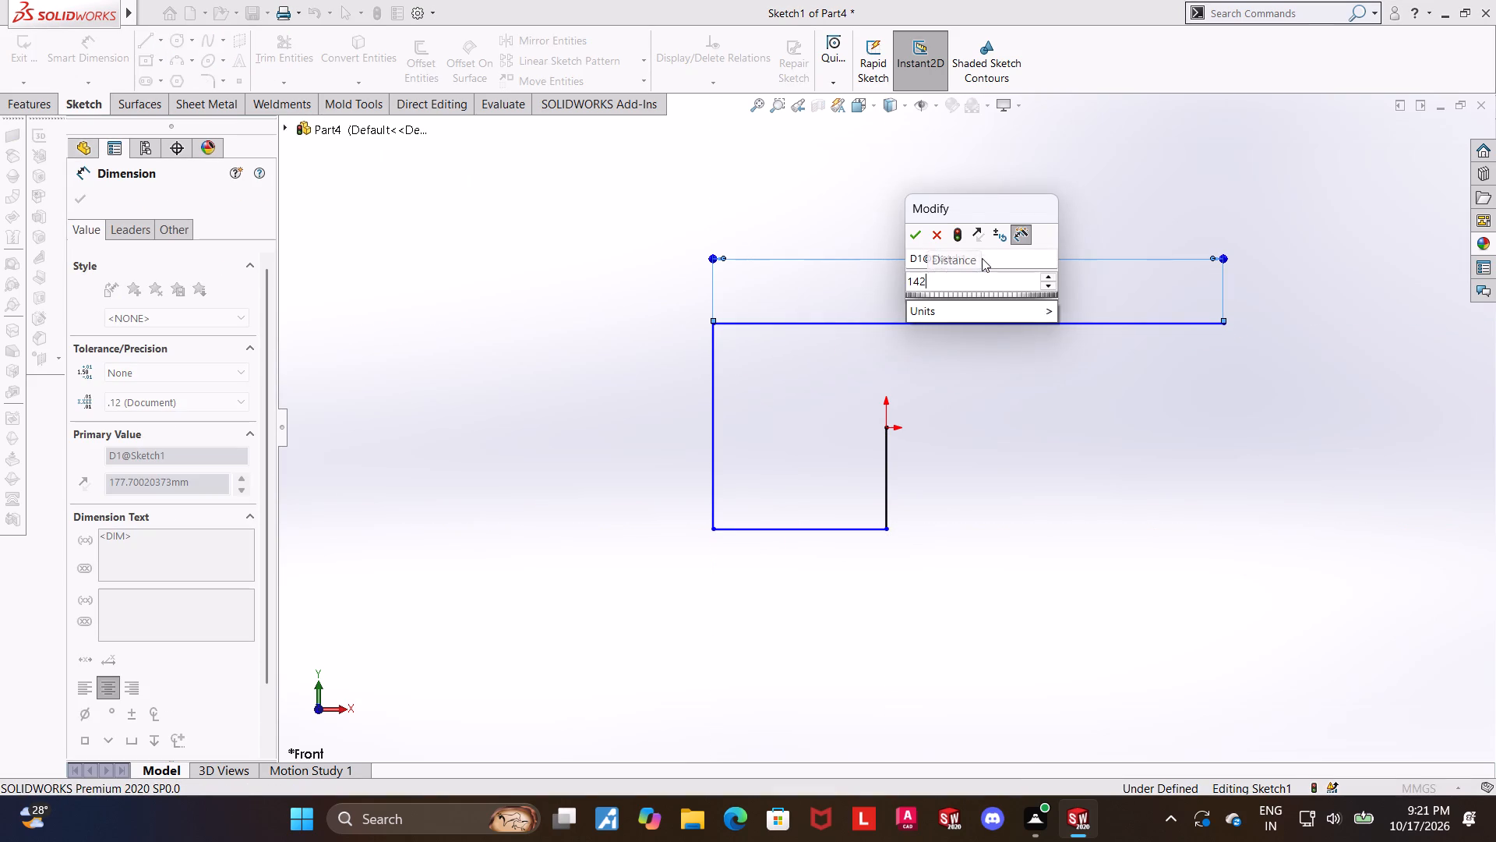
key(Return)
key(Escape)
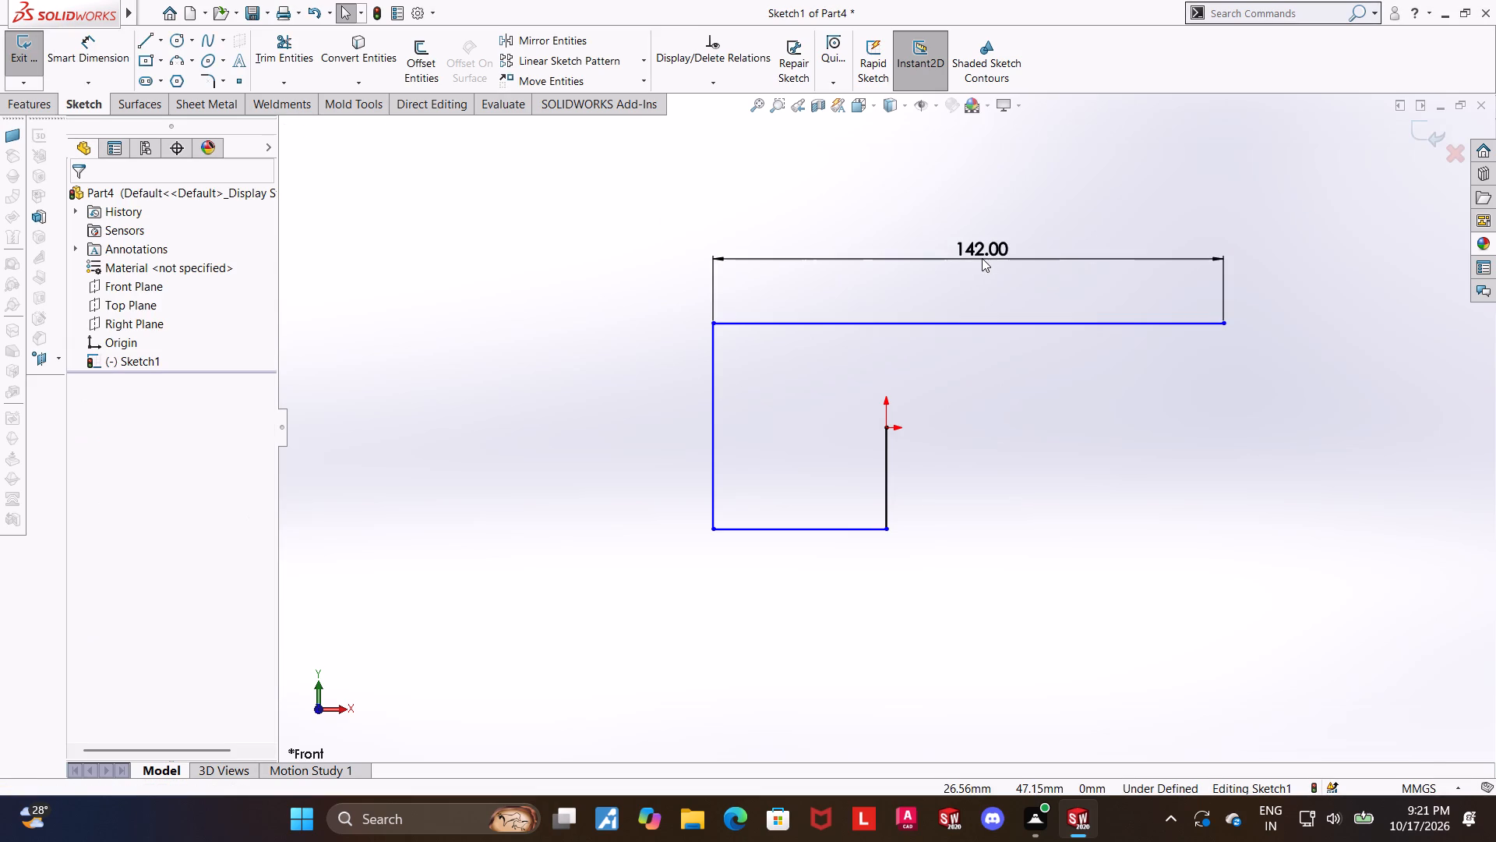
key(Escape)
Dimension the profile's lower horizontal line to 68.25 mm.
click(104, 42)
scroll(645, 402, up, 1)
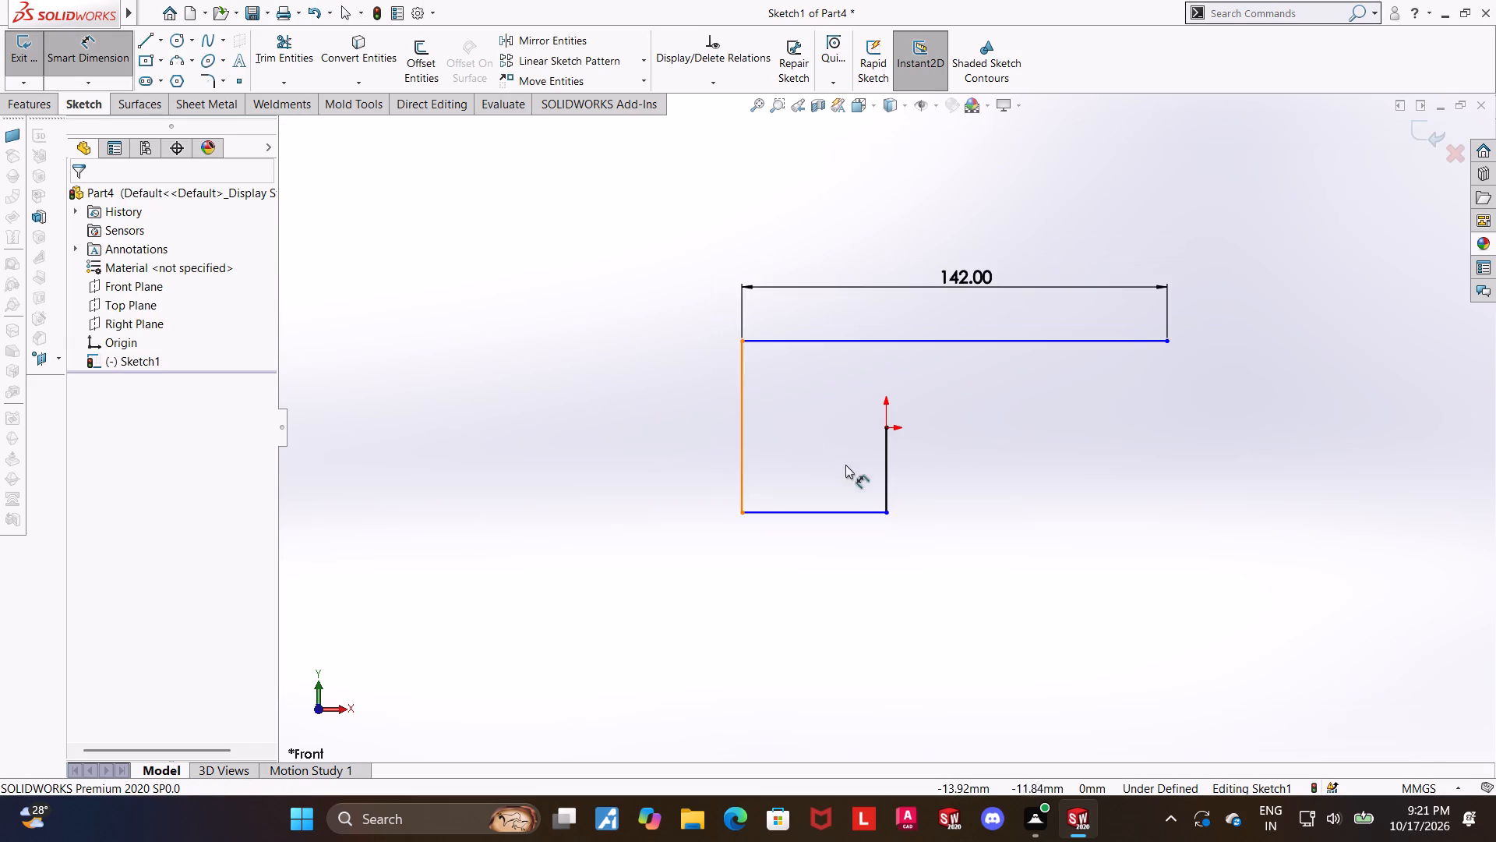
scroll(849, 470, down, 1)
click(799, 512)
click(798, 517)
click(782, 593)
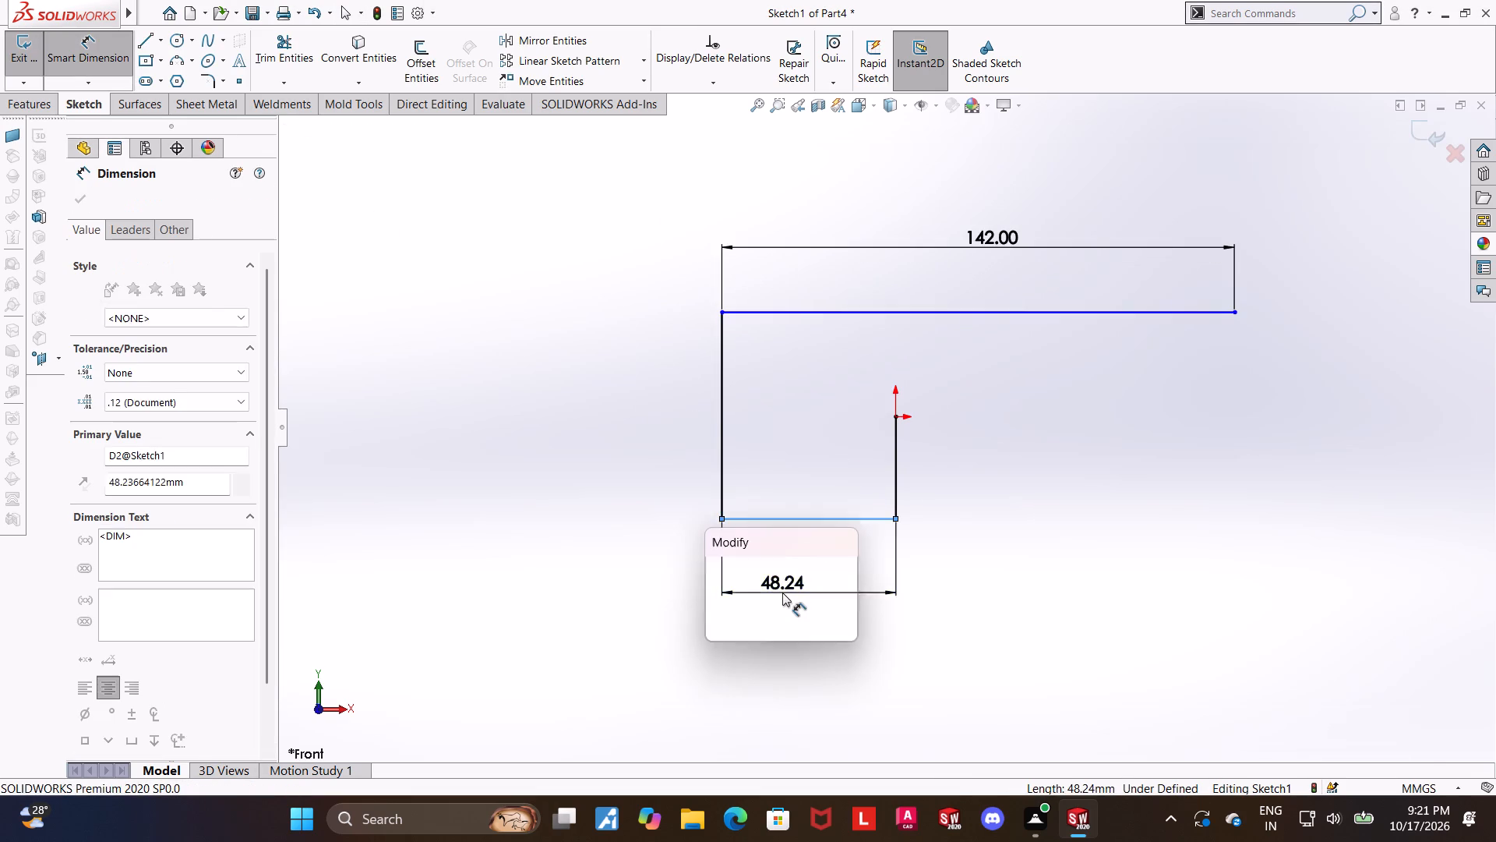
text(68.)
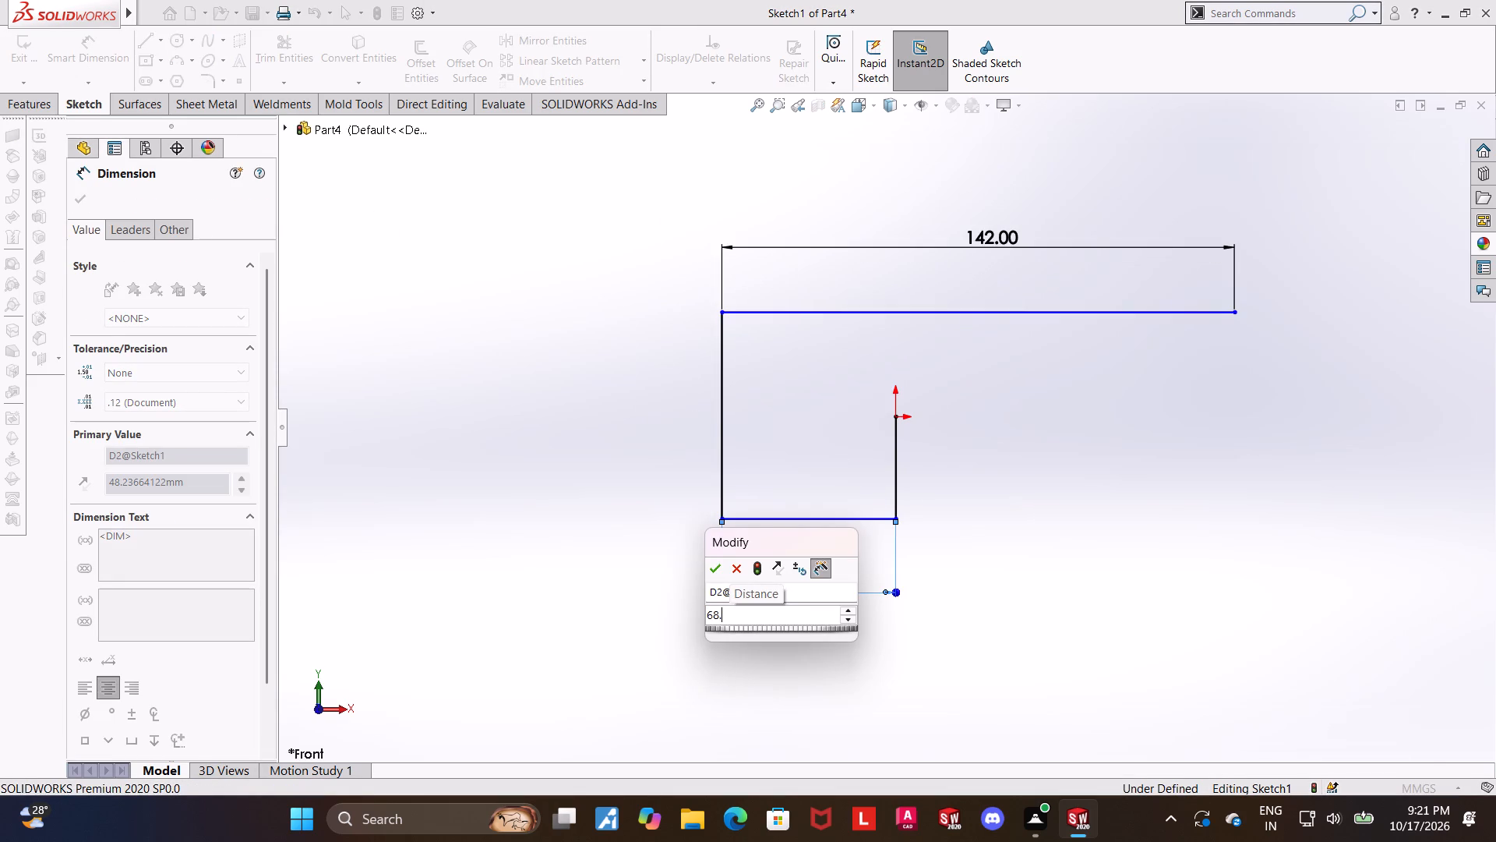
text(25)
key(Return)
key(Escape)
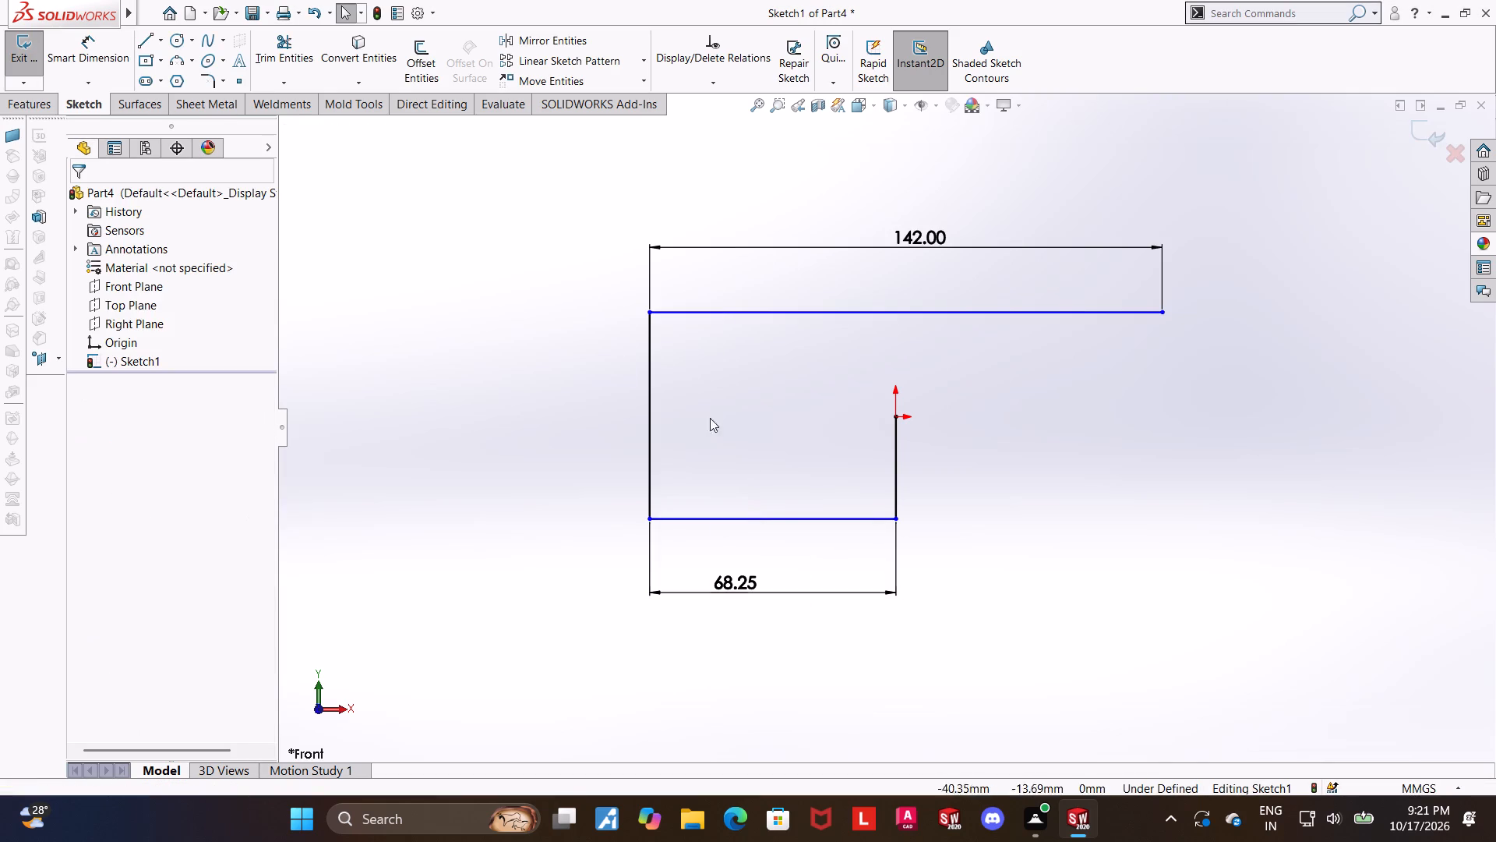
Dimension the outer vertical line joining the two horizontal lines to 40 mm.
click(69, 66)
scroll(594, 398, up, 1)
scroll(742, 412, down, 1)
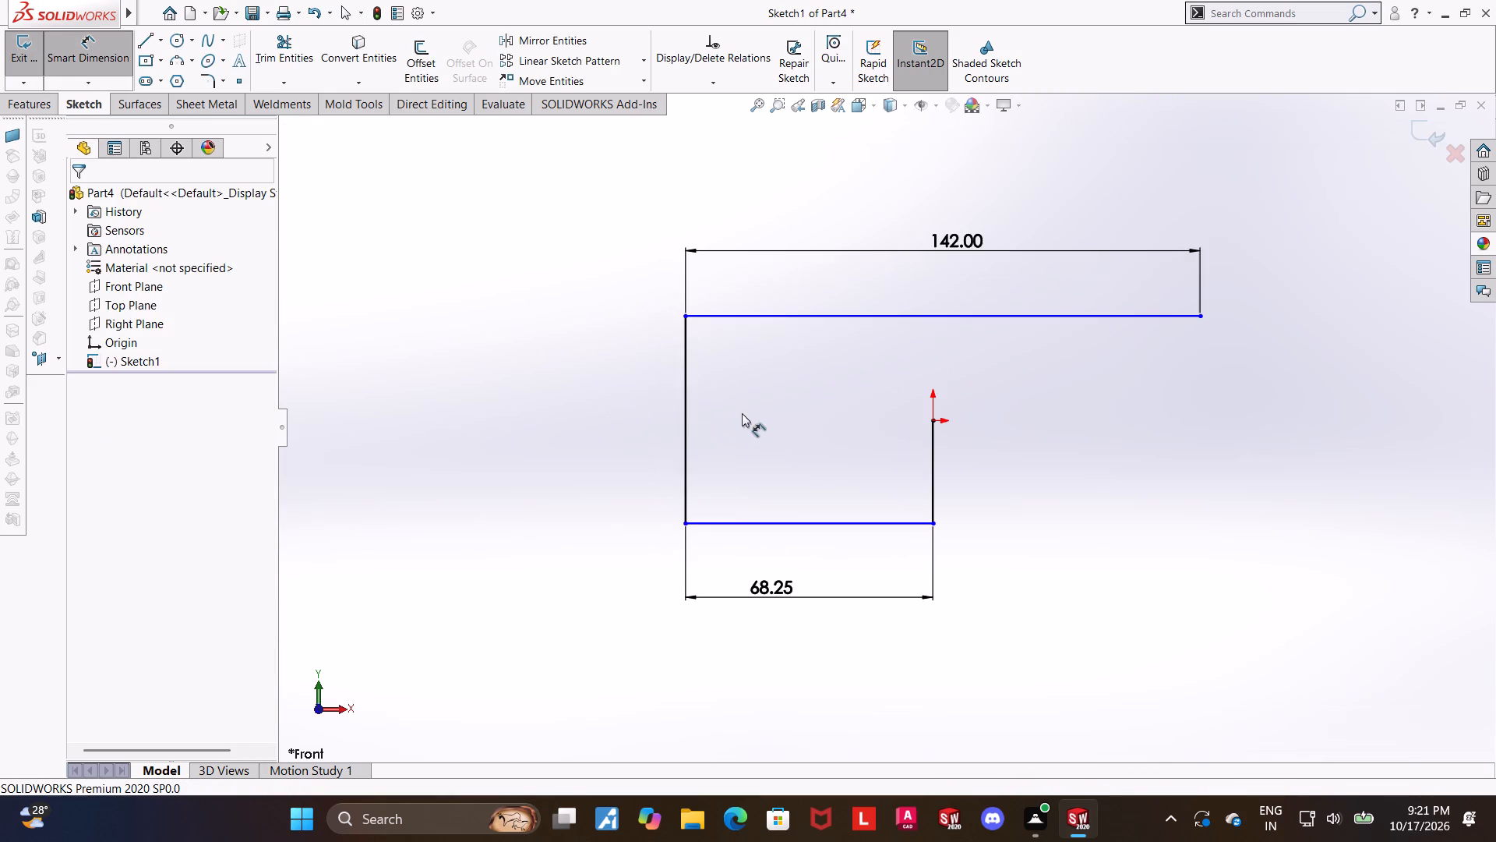
click(682, 421)
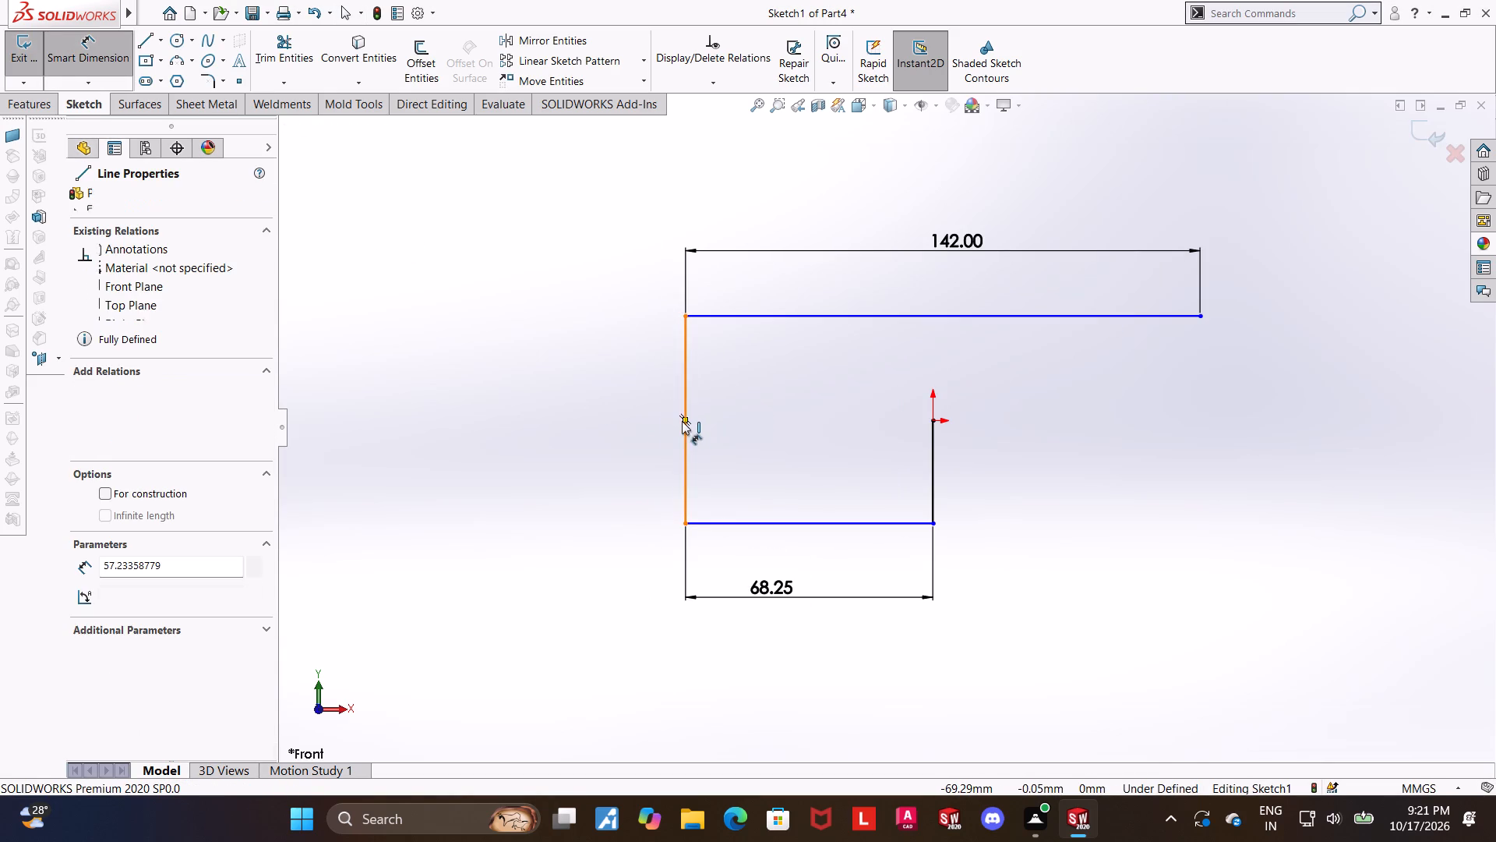
click(628, 421)
text(40)
key(Return)
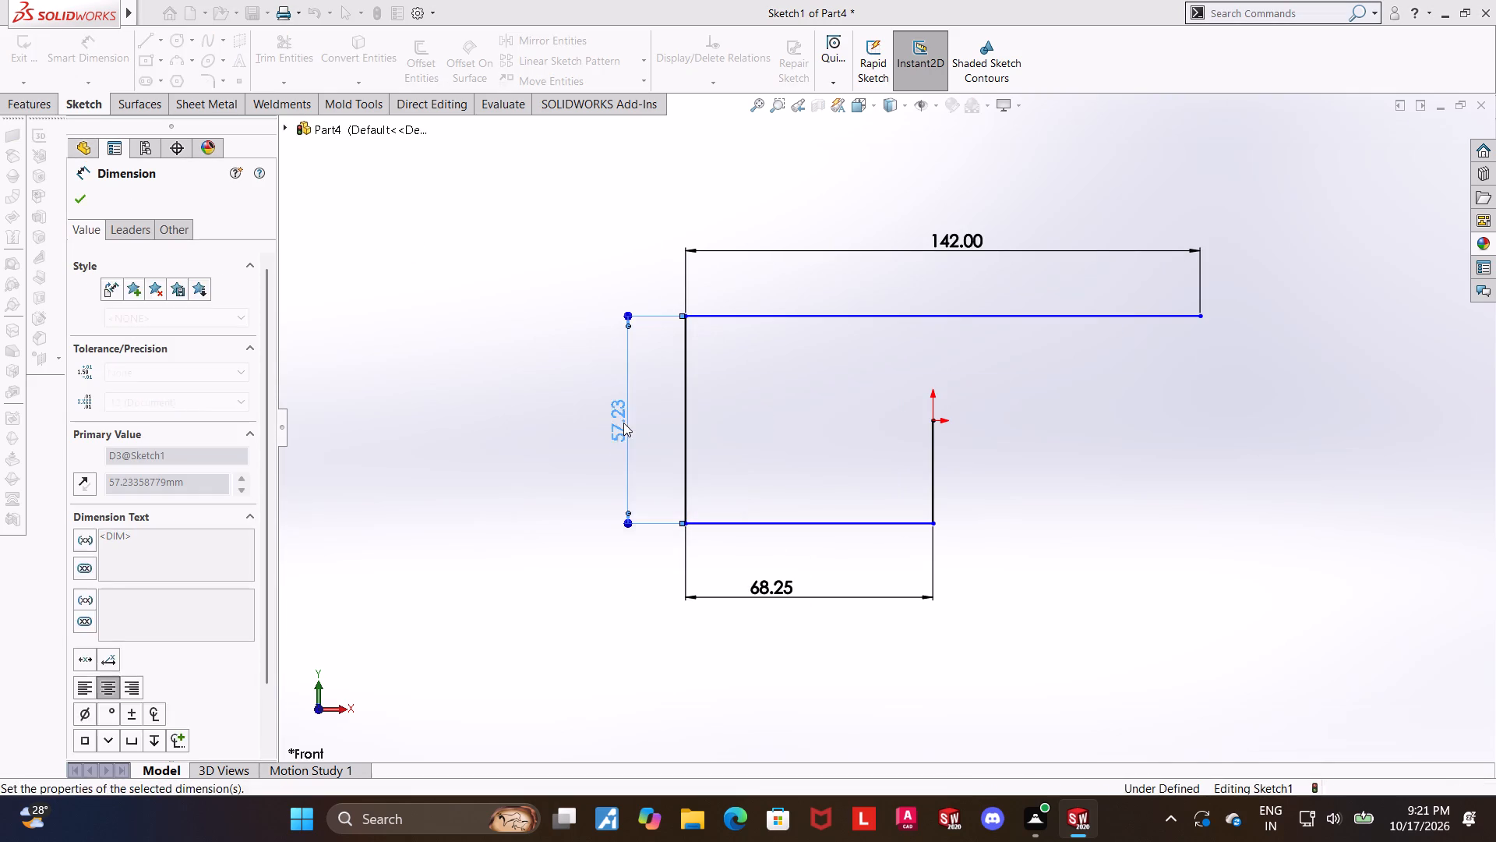
key(Escape)
Dimension the short vertical line descending from the origin to 30 mm.
click(97, 62)
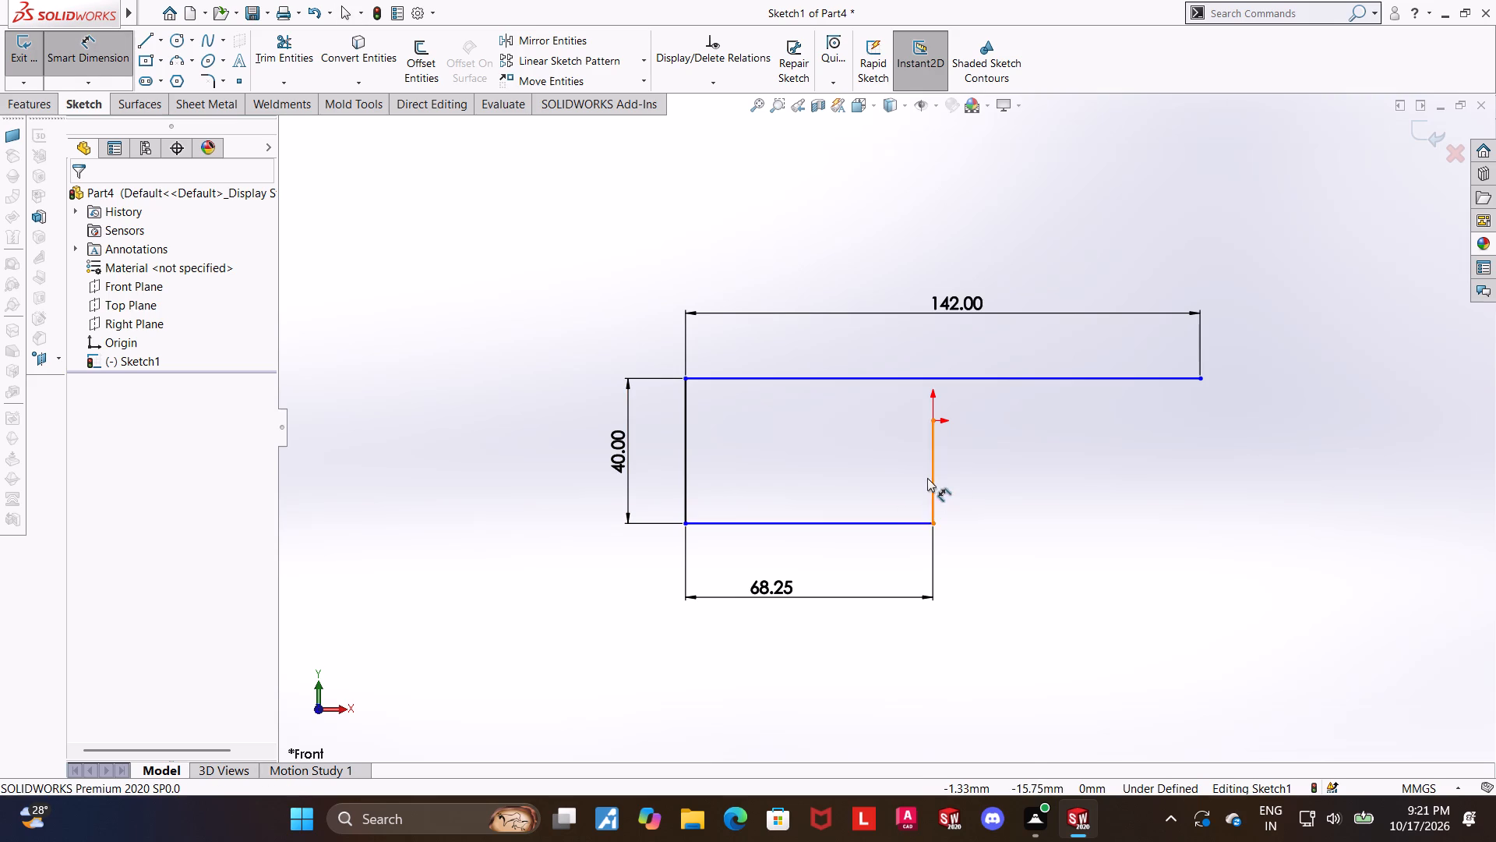
click(939, 479)
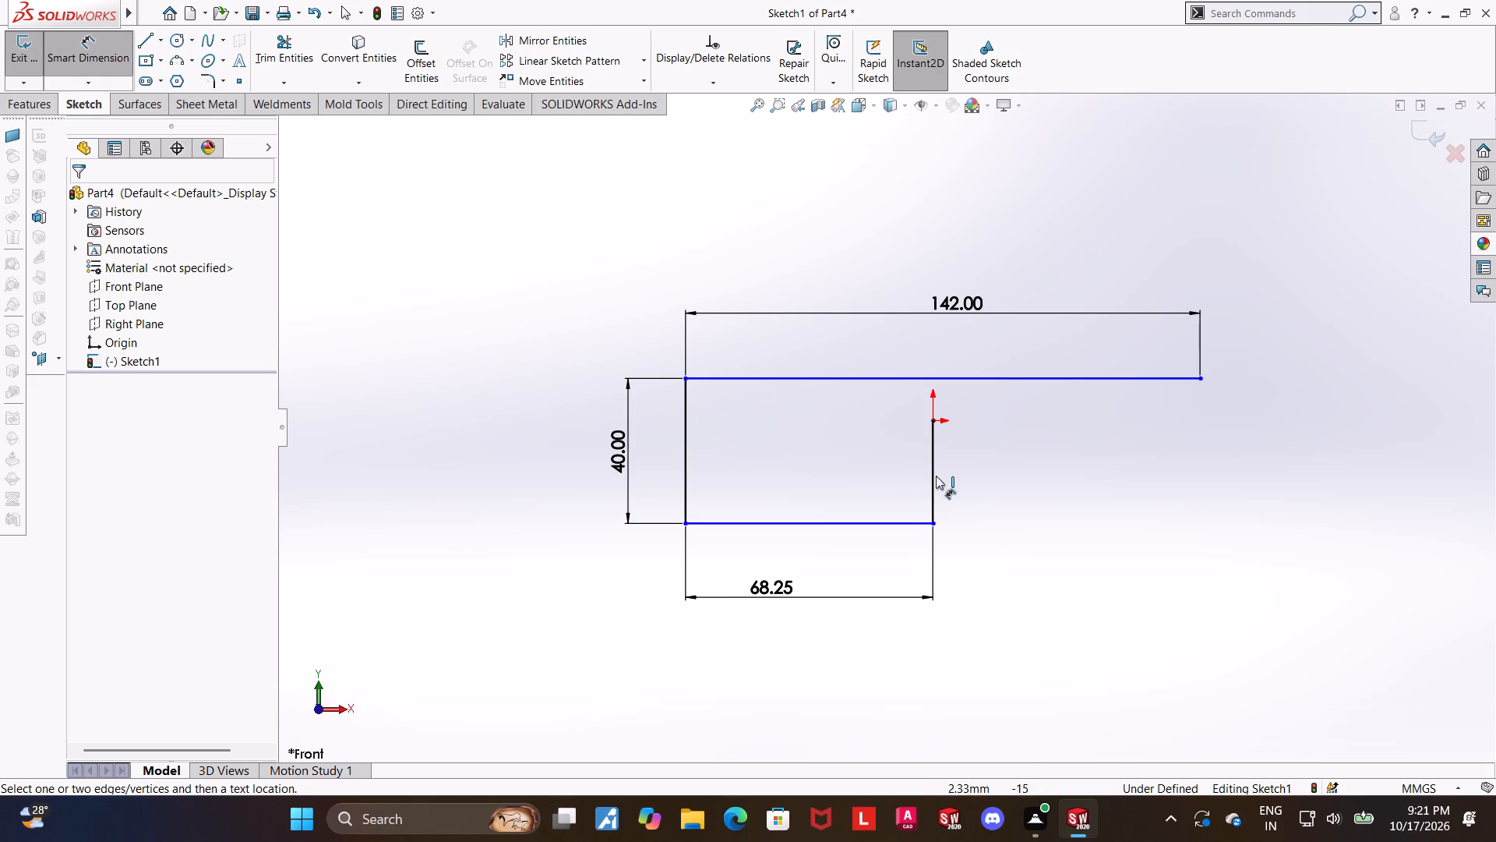
click(934, 476)
click(979, 480)
text(30)
key(Return)
key(Escape)
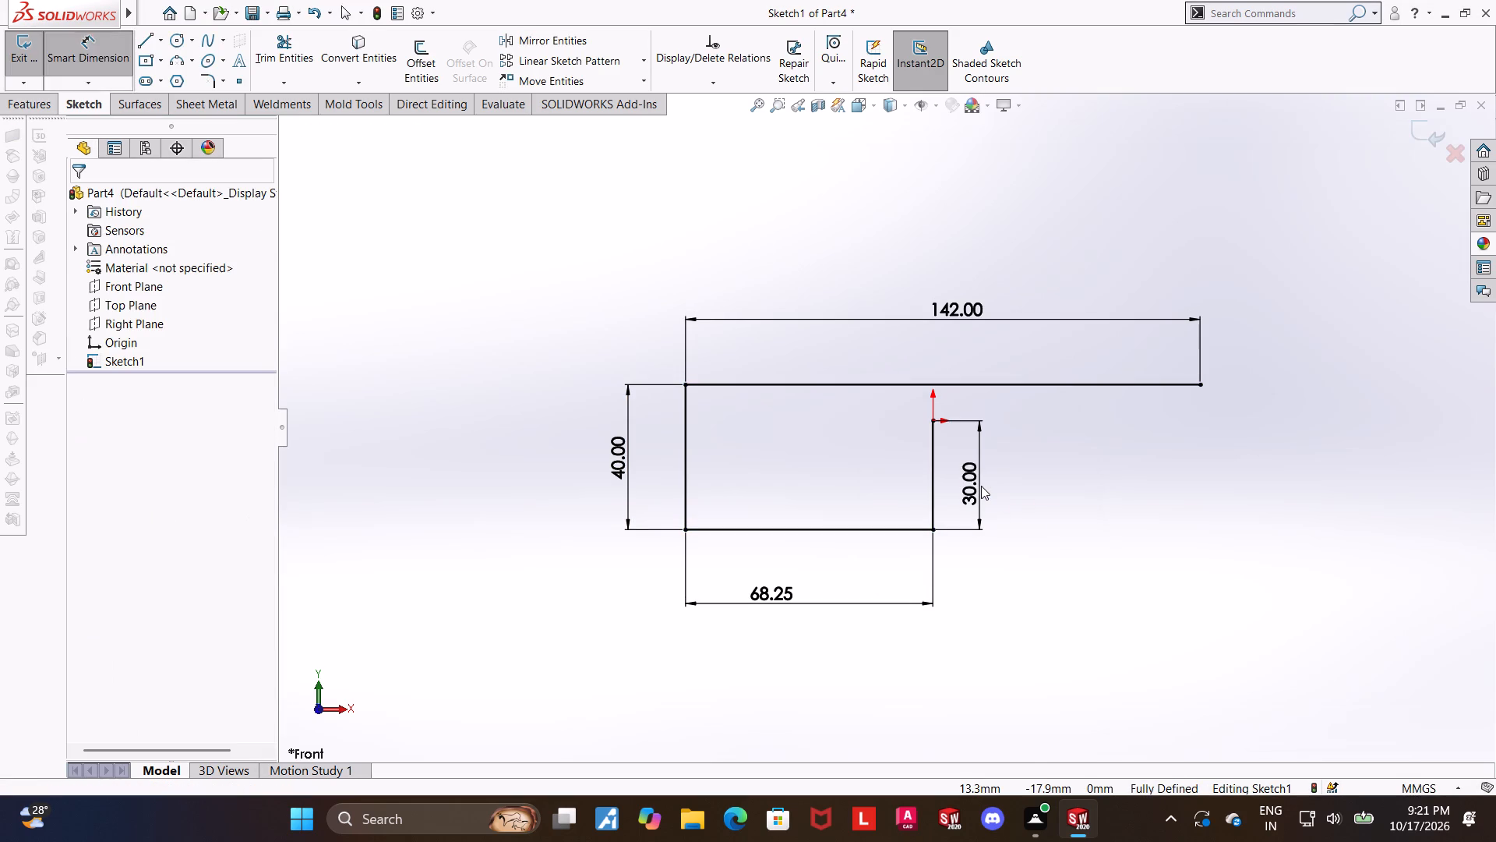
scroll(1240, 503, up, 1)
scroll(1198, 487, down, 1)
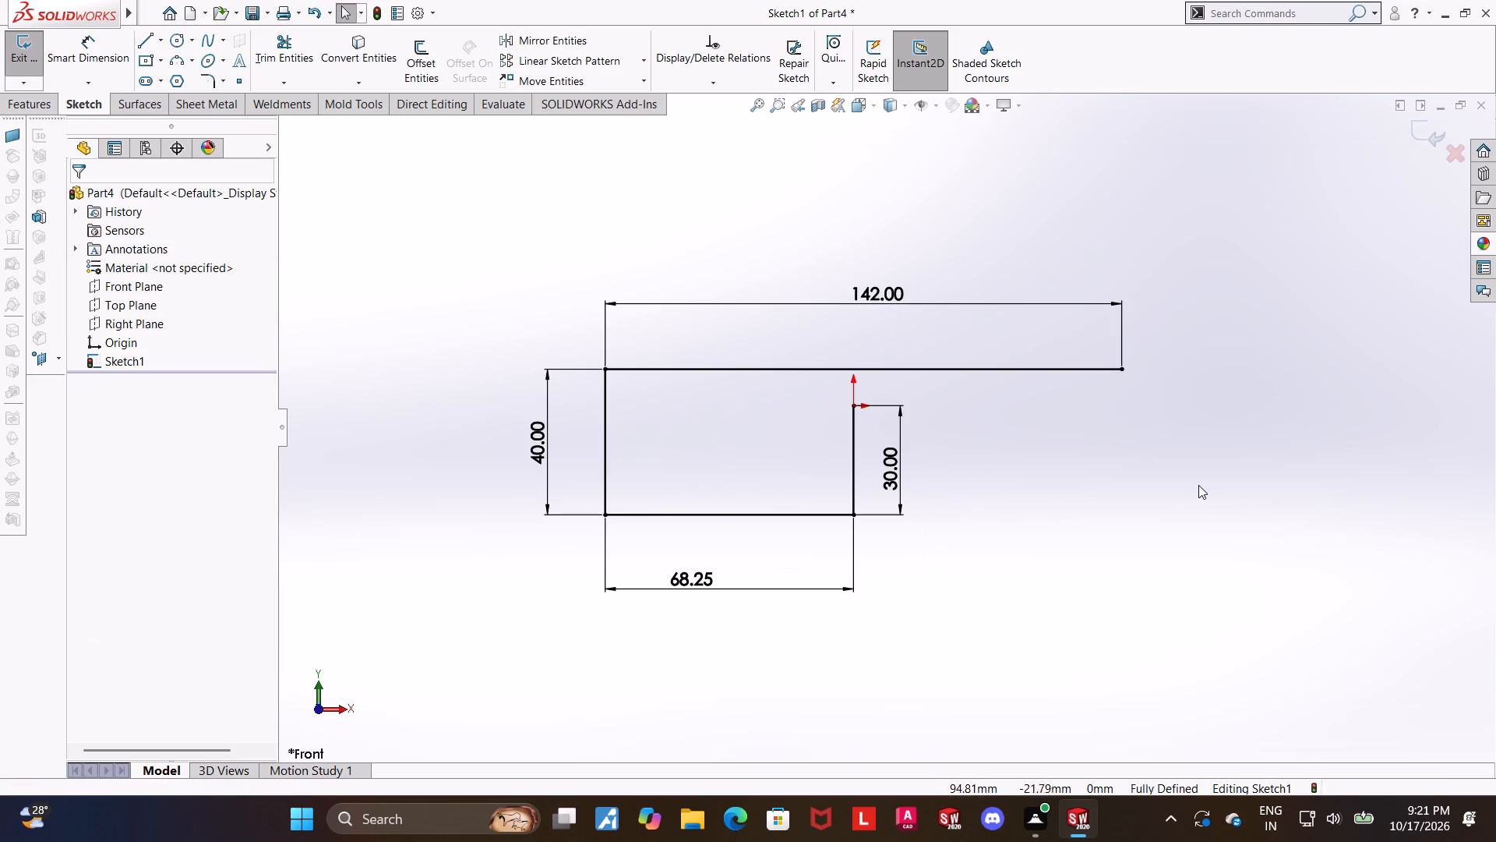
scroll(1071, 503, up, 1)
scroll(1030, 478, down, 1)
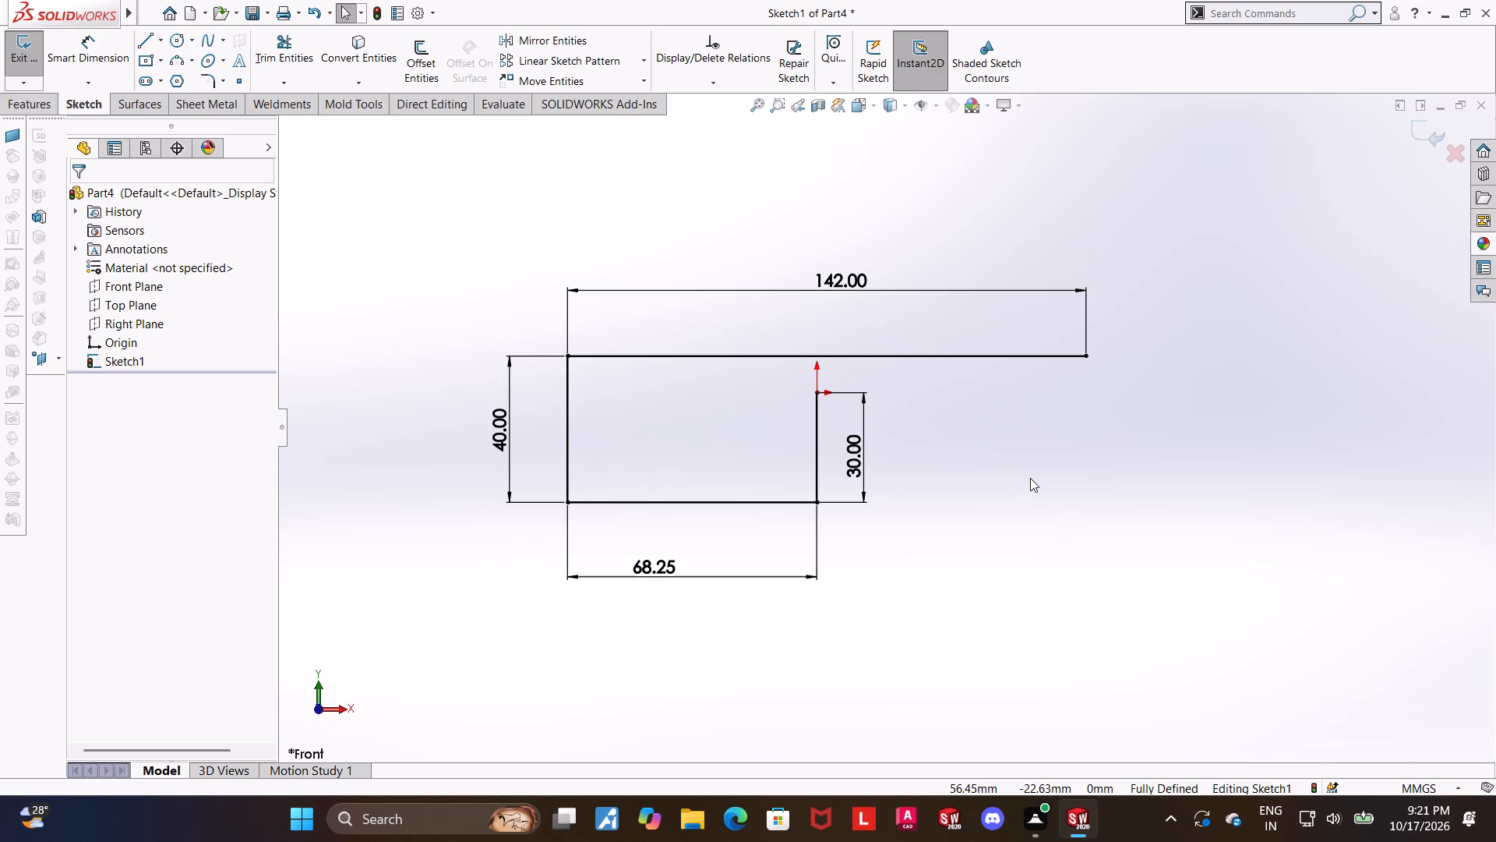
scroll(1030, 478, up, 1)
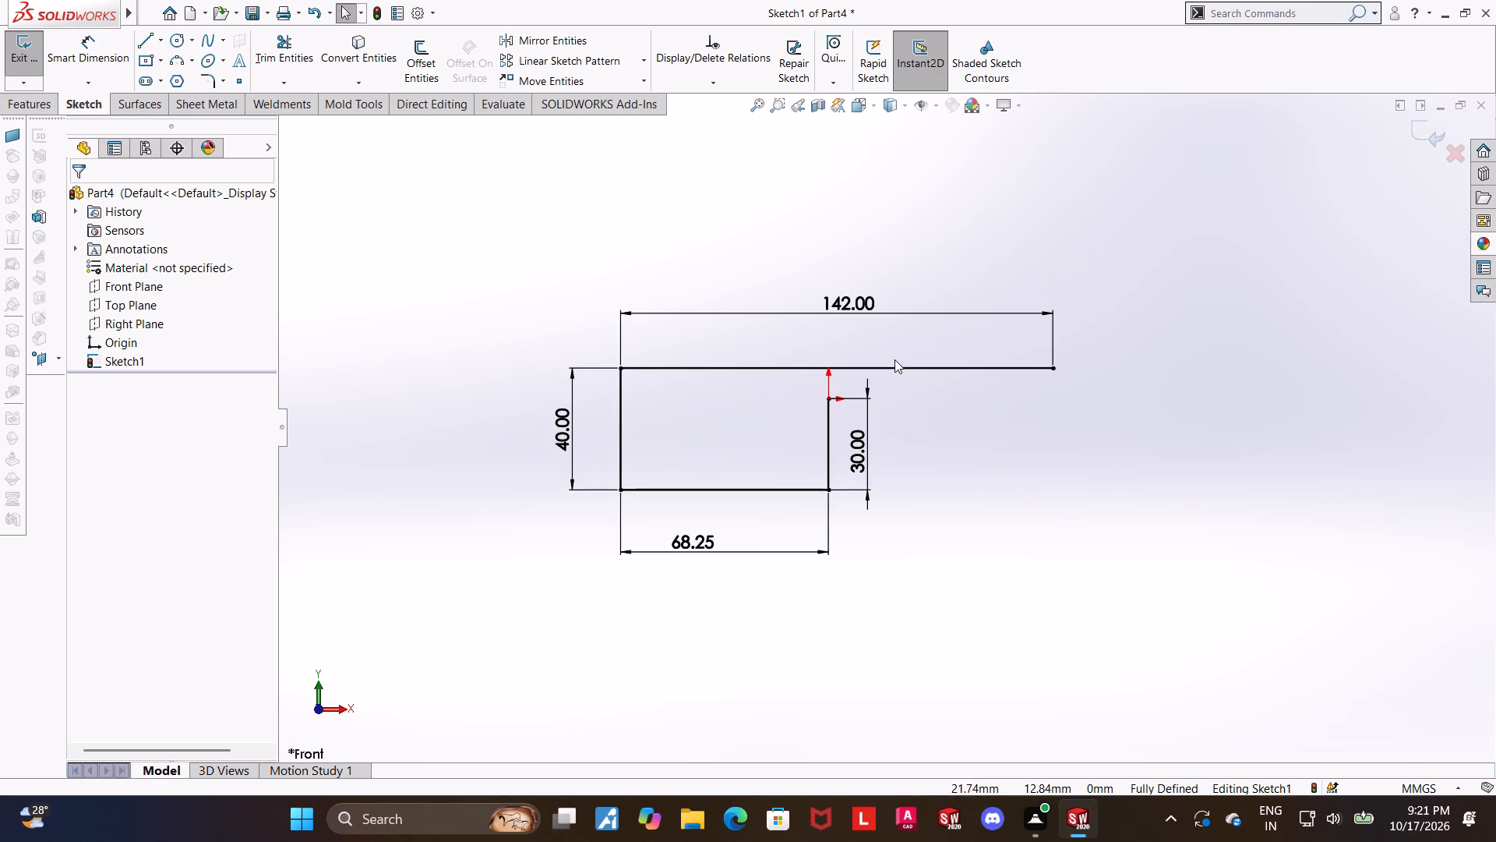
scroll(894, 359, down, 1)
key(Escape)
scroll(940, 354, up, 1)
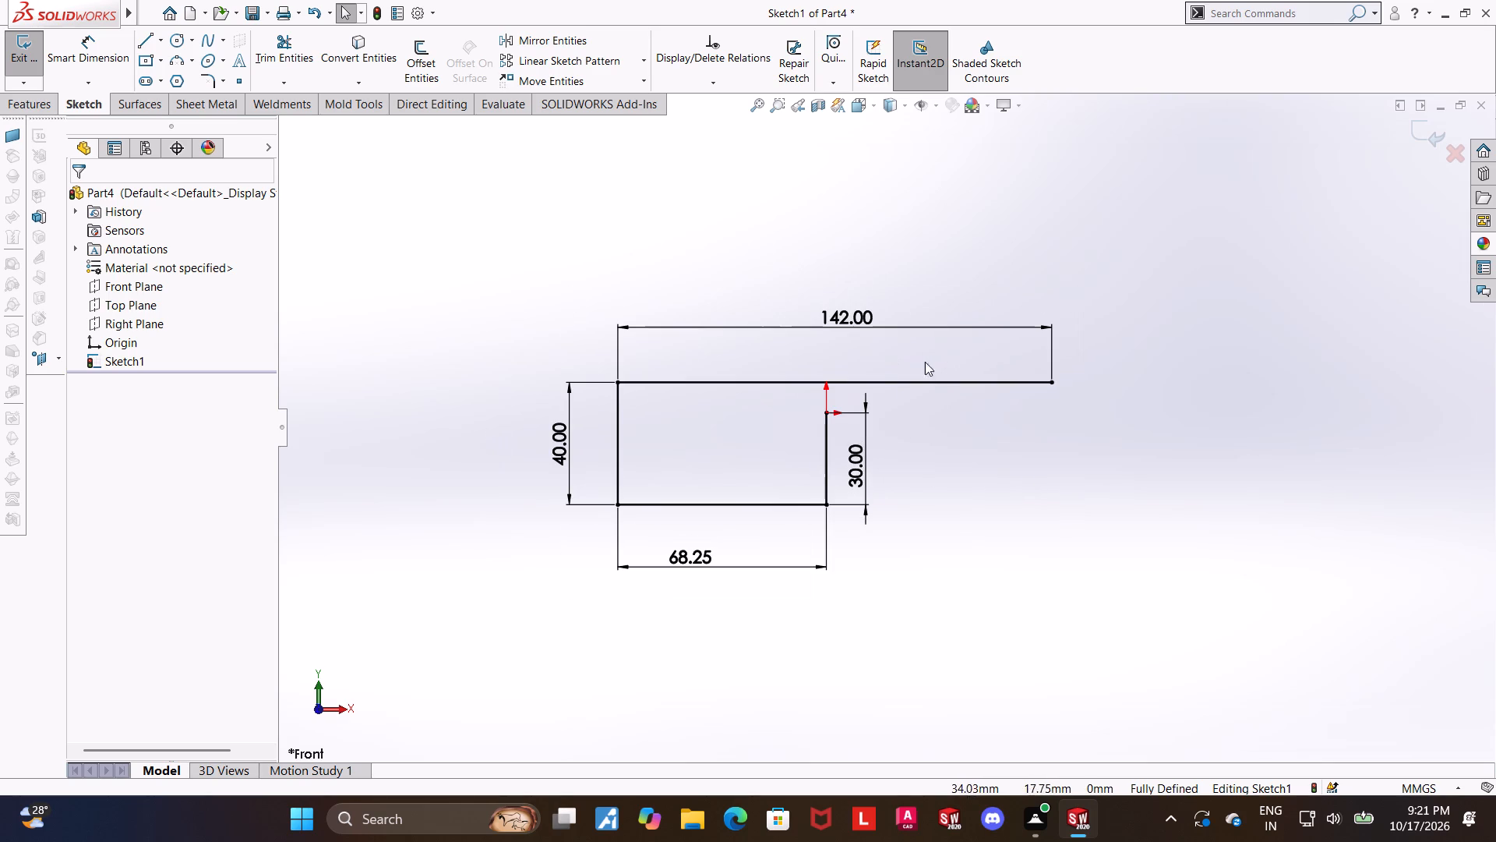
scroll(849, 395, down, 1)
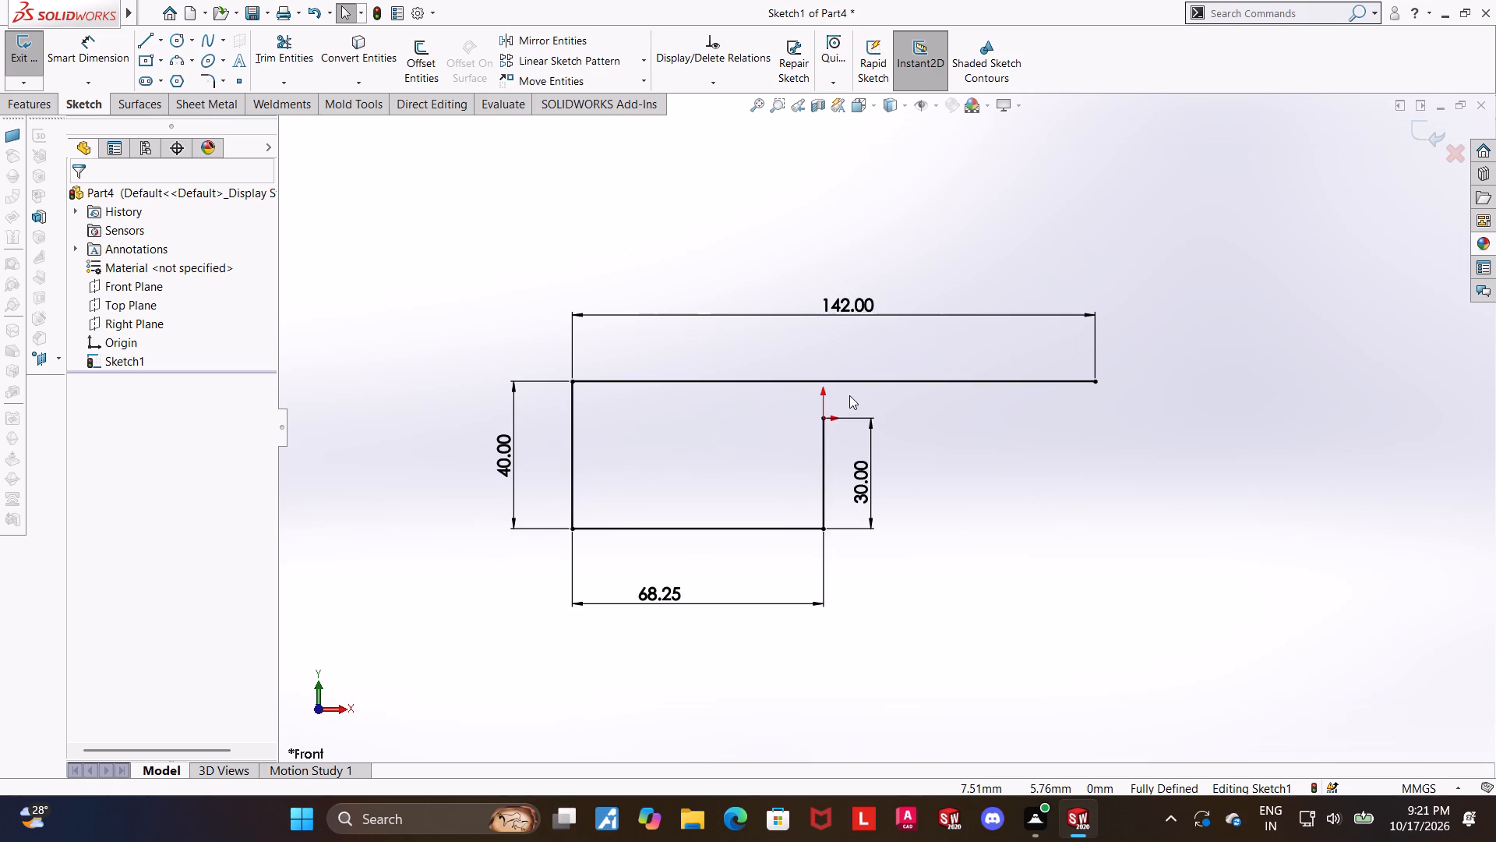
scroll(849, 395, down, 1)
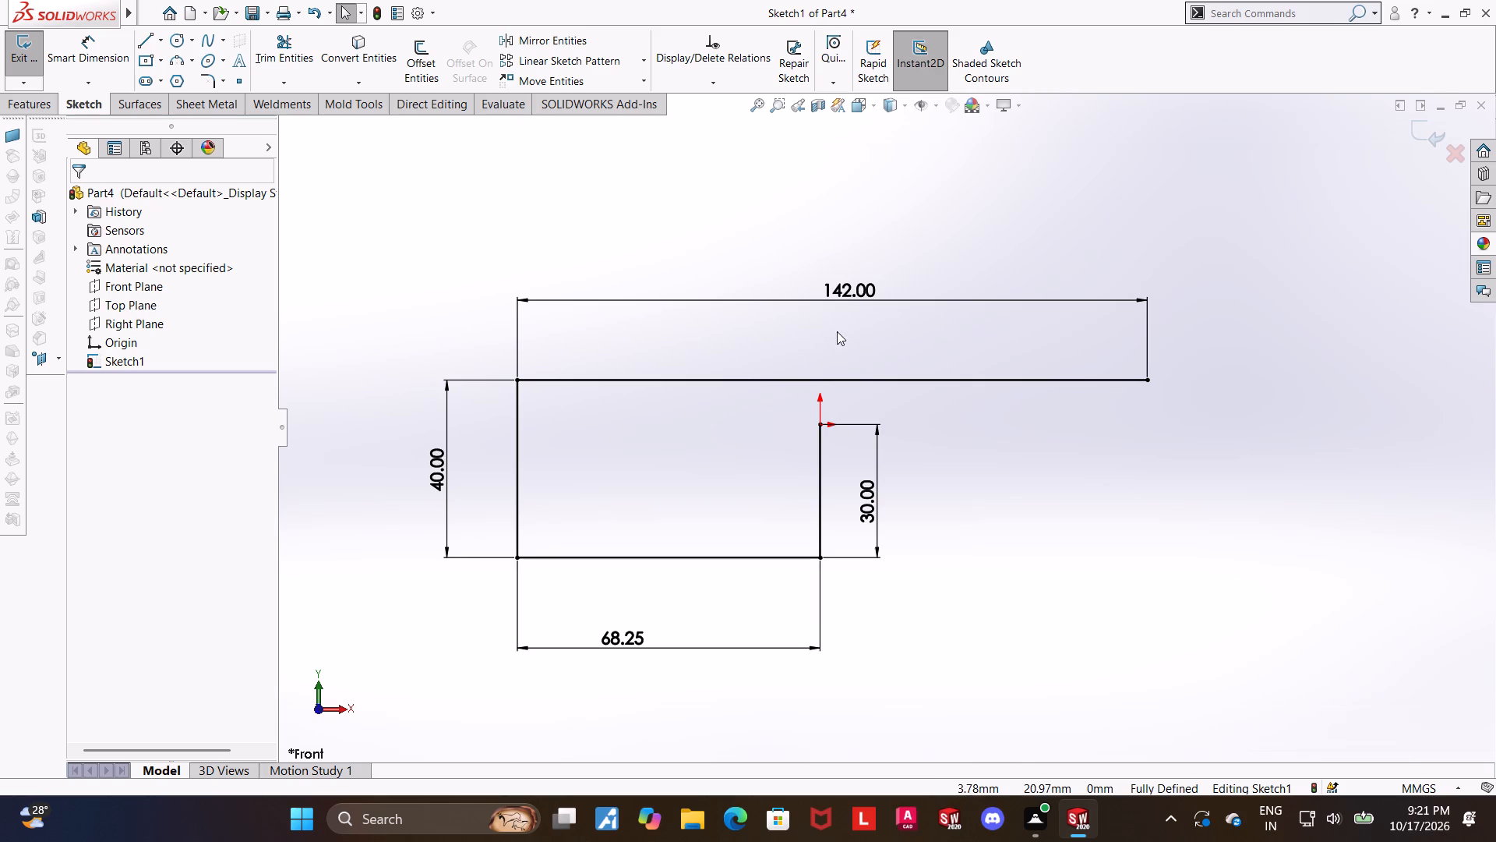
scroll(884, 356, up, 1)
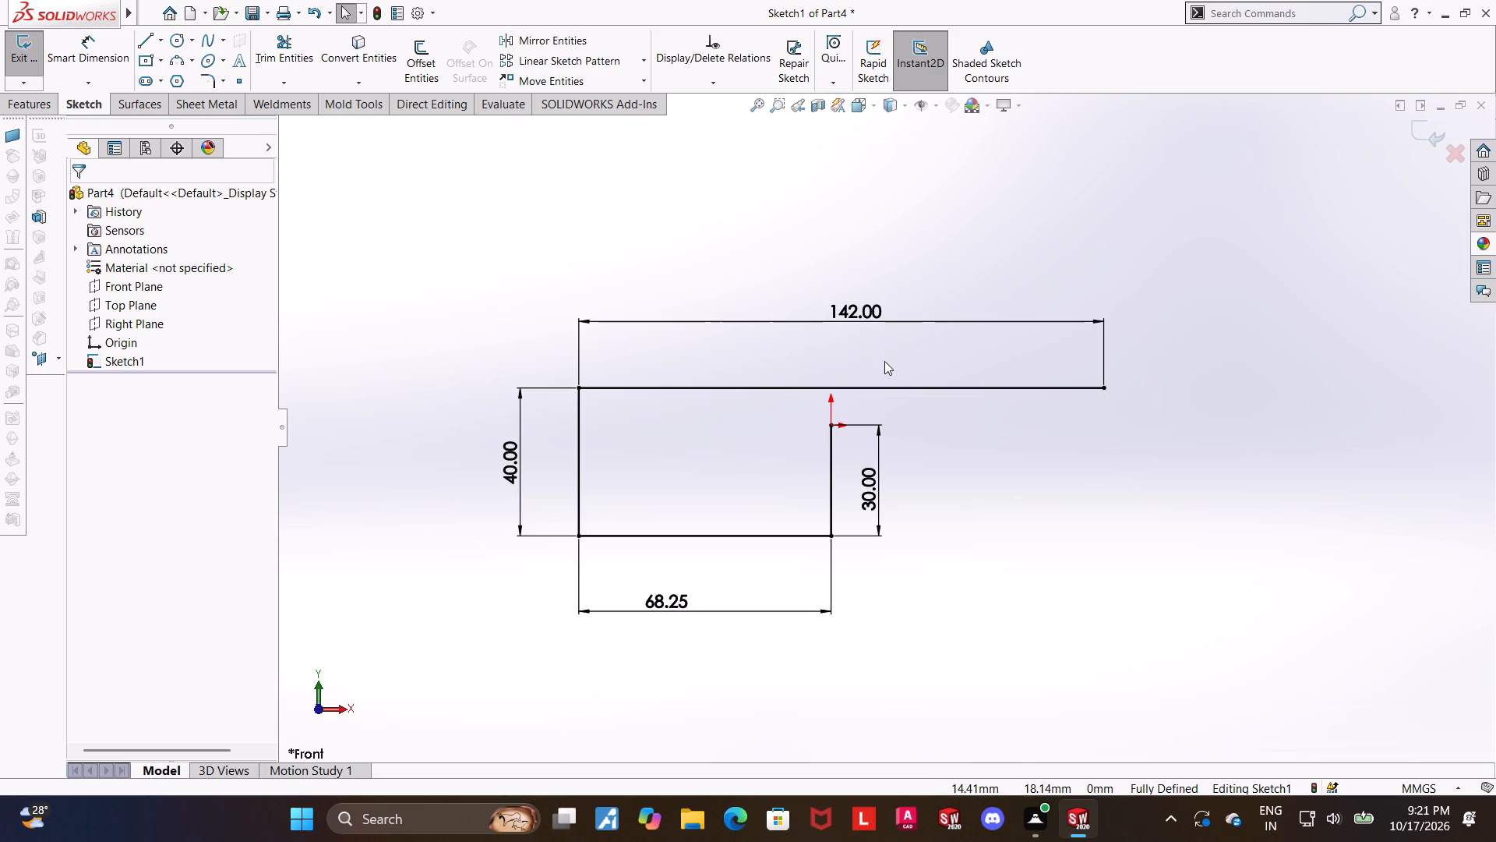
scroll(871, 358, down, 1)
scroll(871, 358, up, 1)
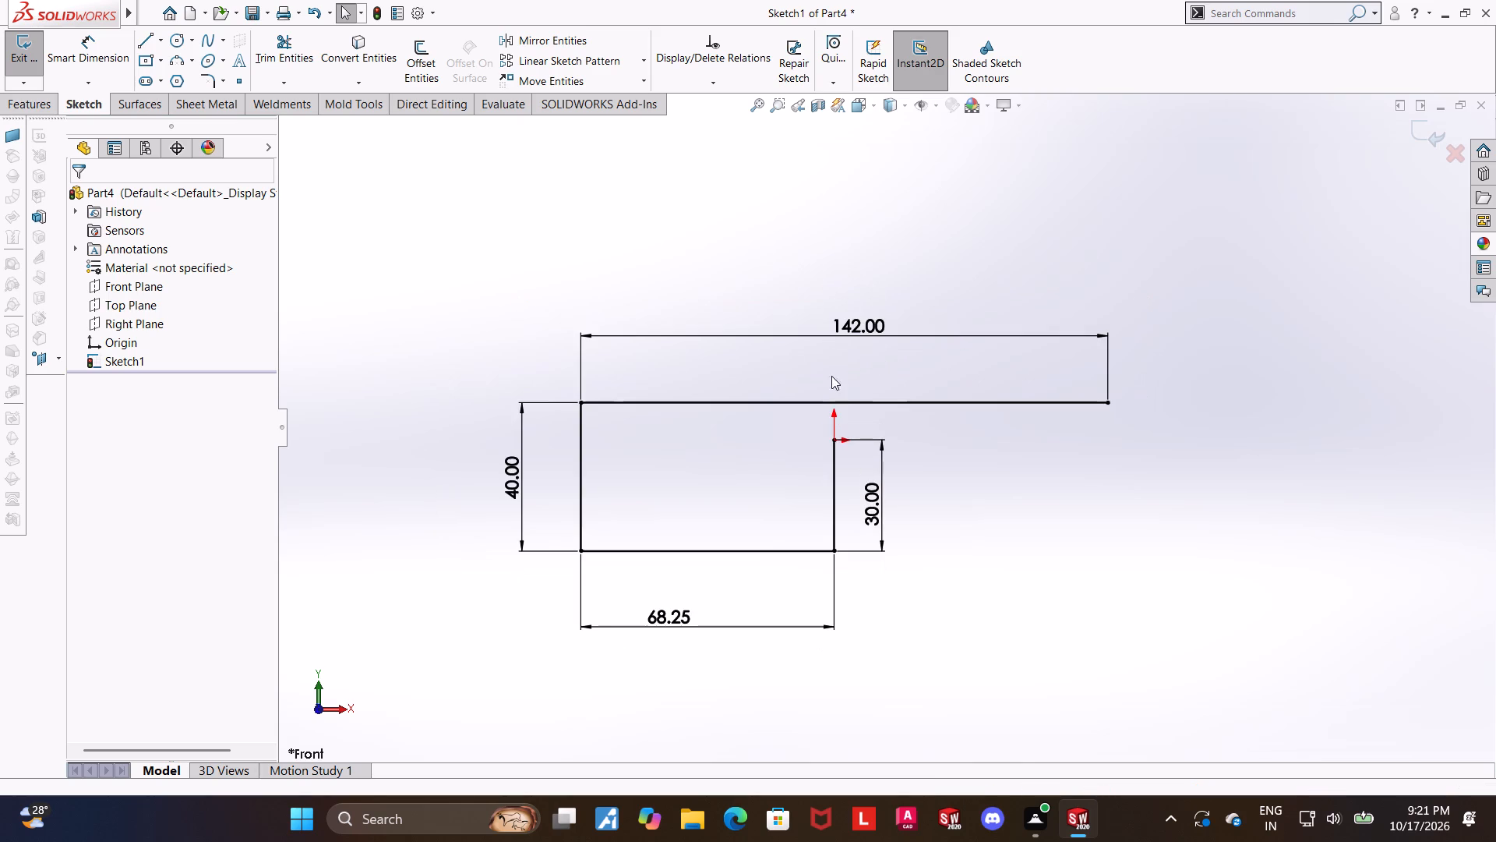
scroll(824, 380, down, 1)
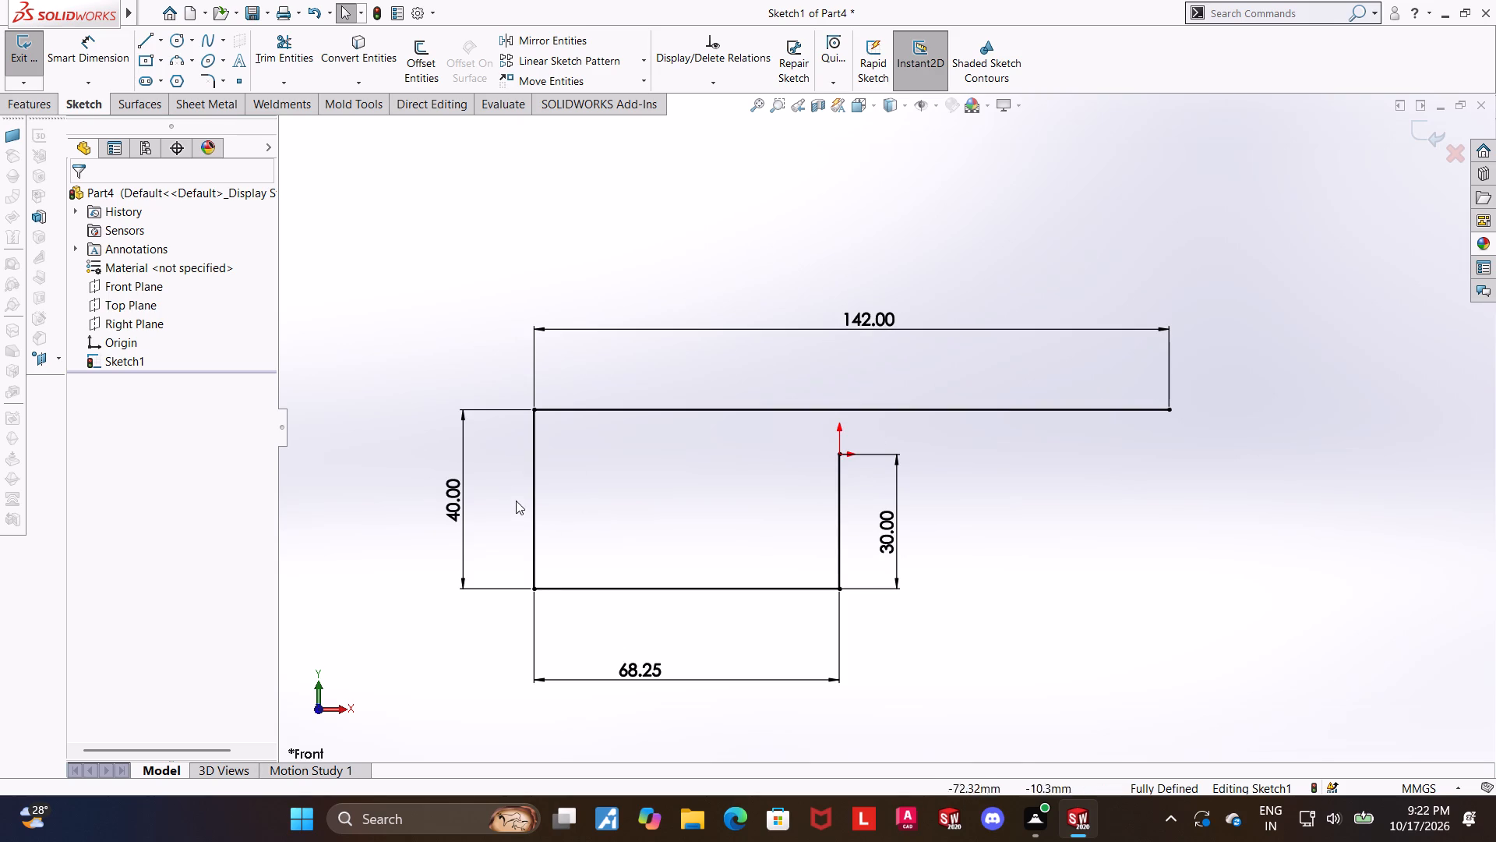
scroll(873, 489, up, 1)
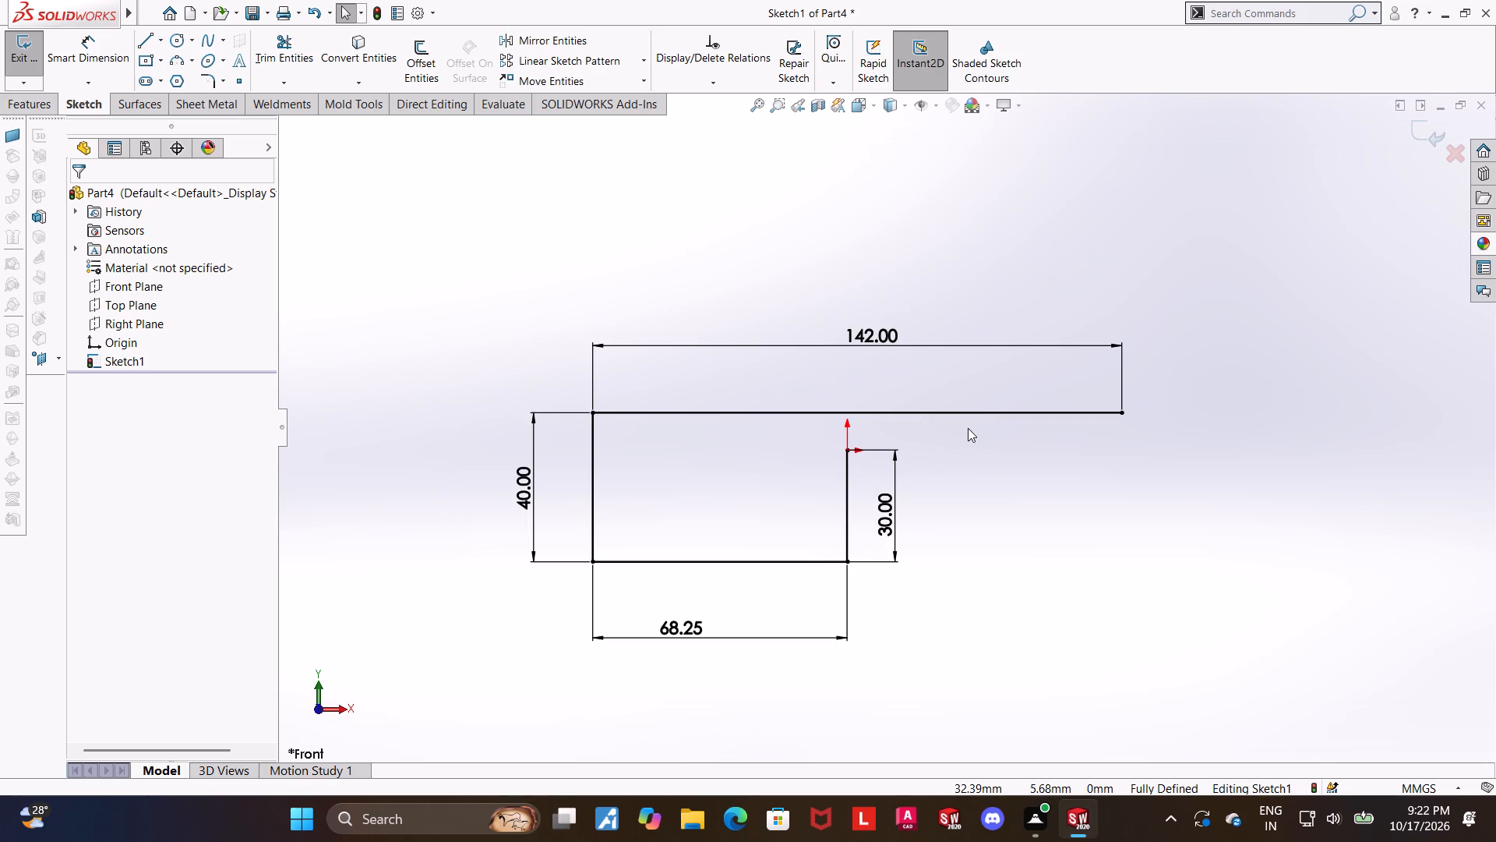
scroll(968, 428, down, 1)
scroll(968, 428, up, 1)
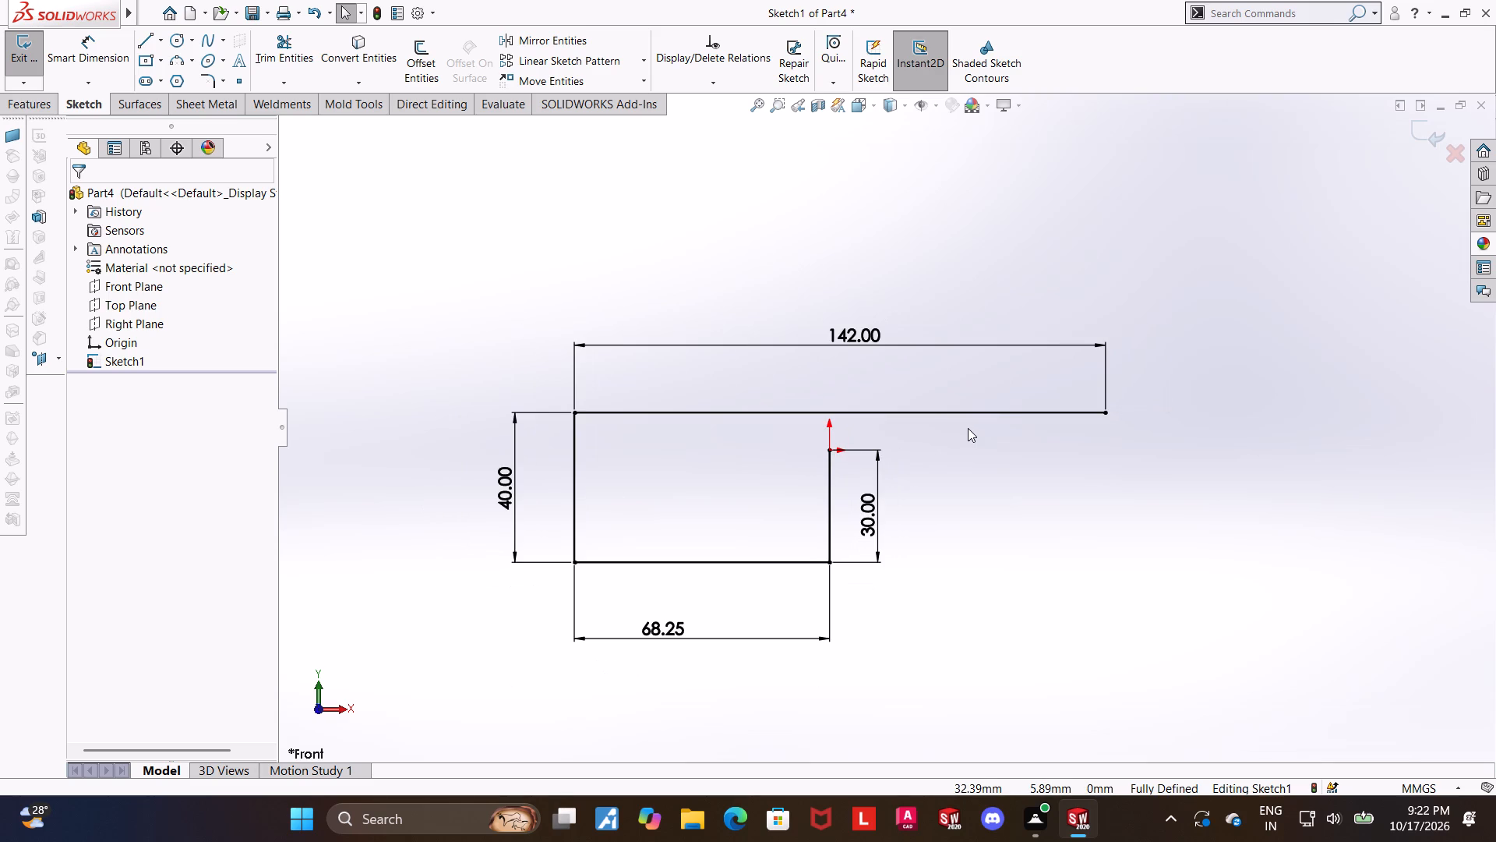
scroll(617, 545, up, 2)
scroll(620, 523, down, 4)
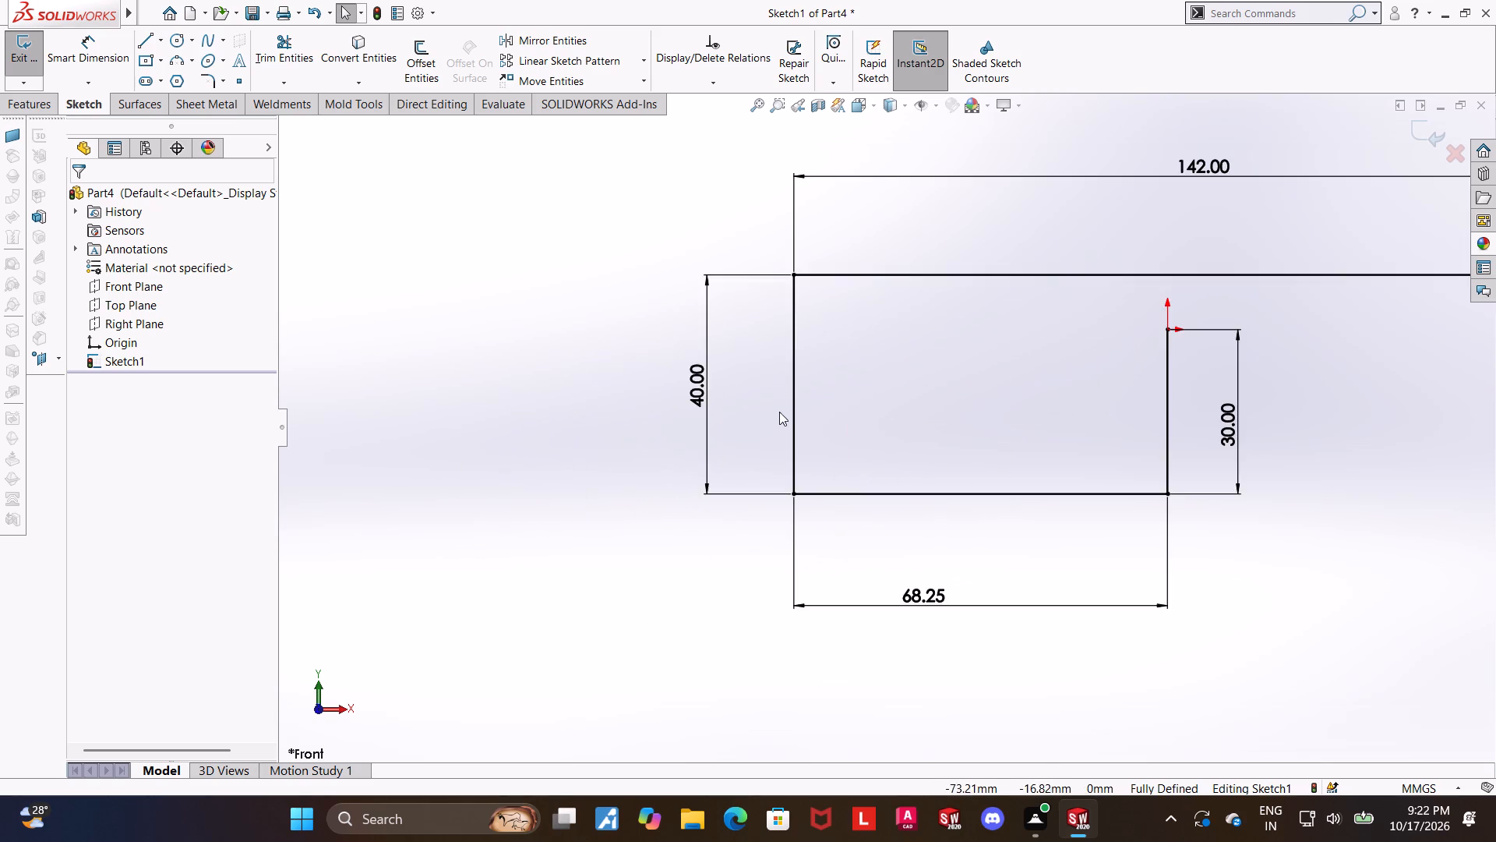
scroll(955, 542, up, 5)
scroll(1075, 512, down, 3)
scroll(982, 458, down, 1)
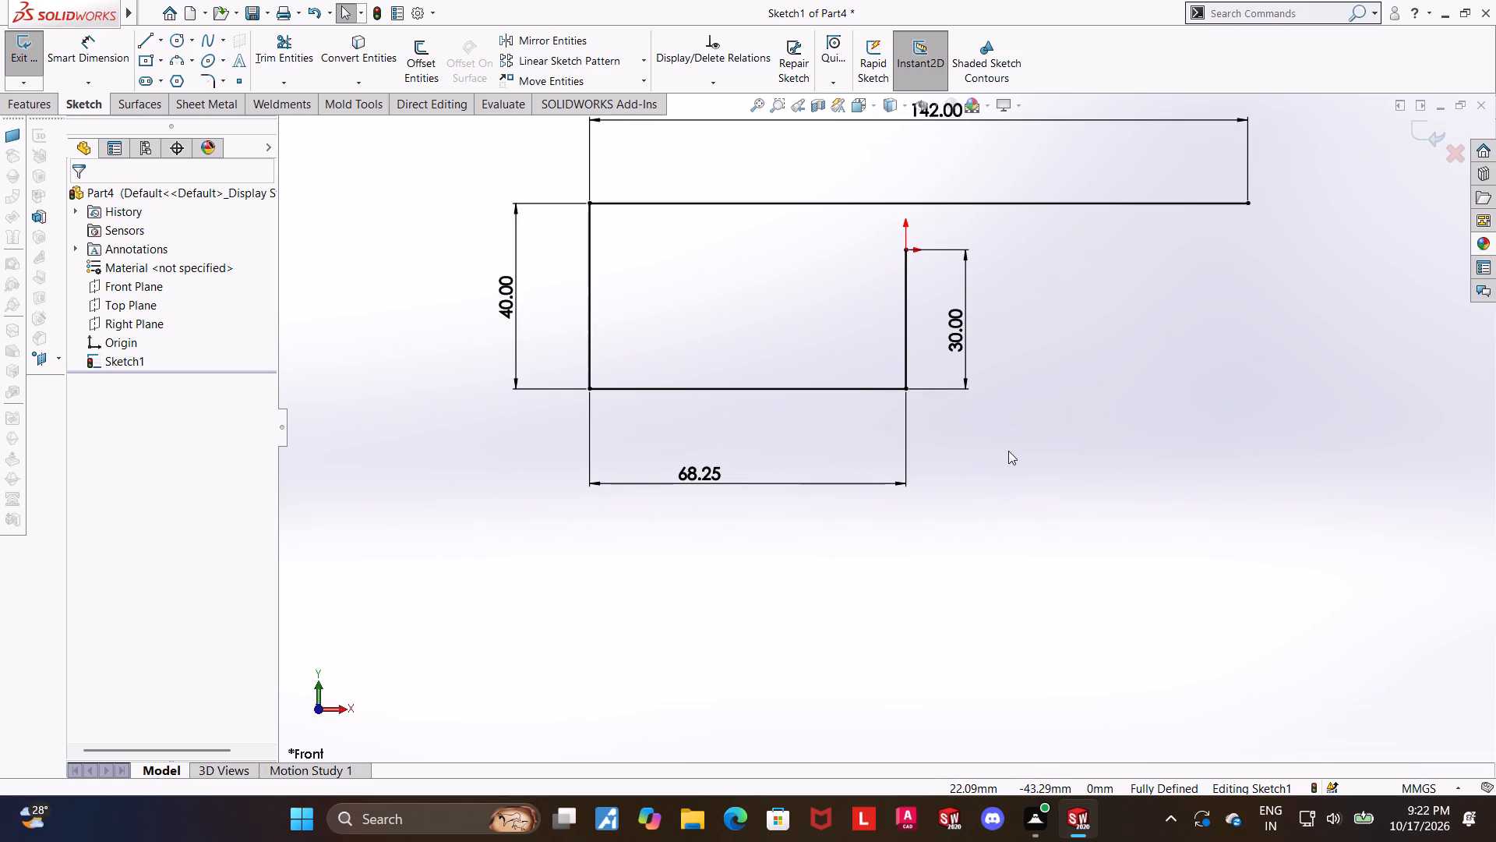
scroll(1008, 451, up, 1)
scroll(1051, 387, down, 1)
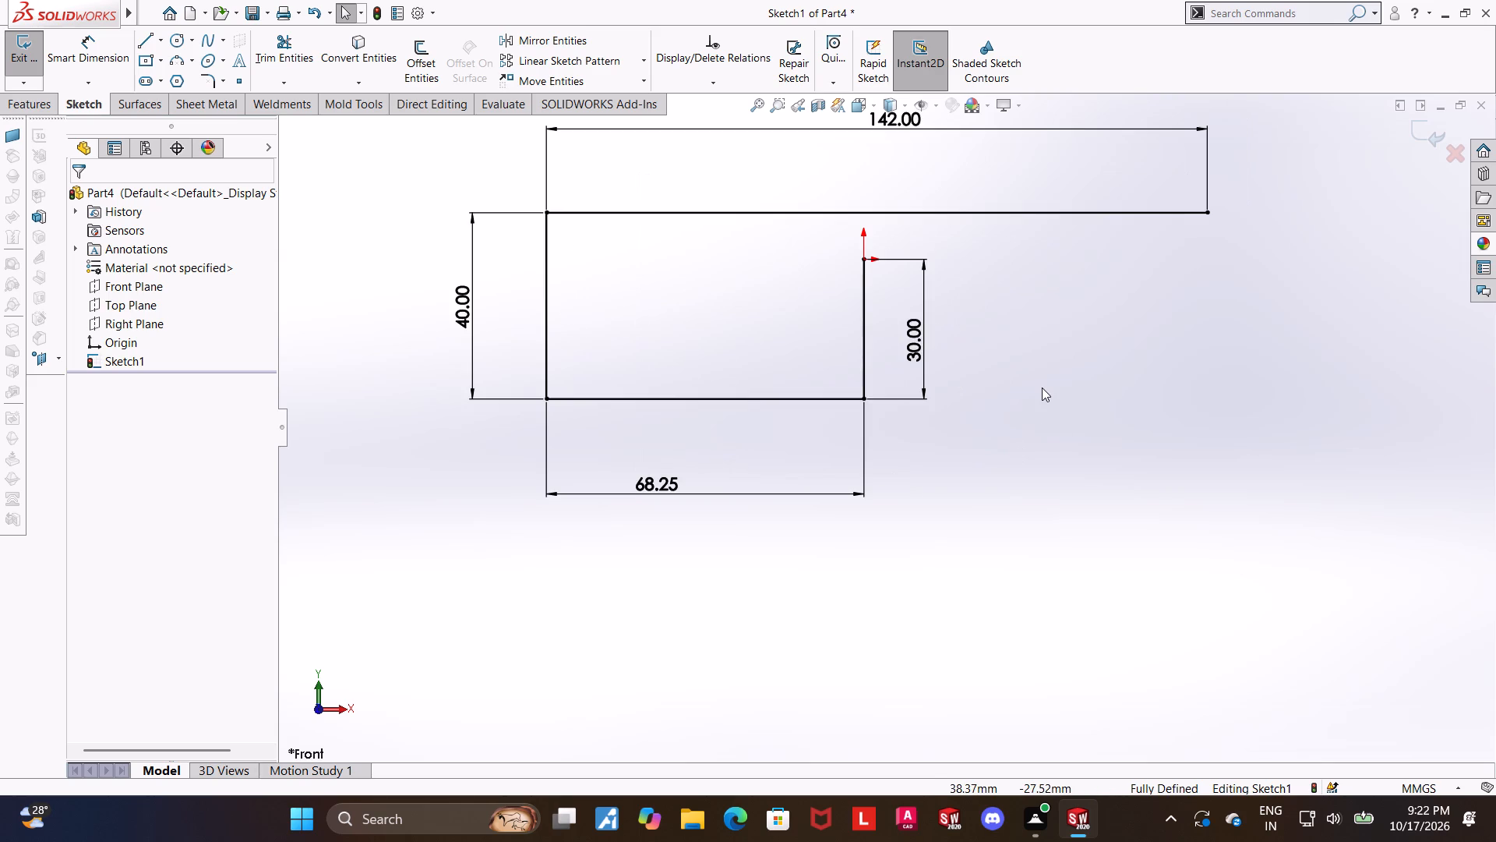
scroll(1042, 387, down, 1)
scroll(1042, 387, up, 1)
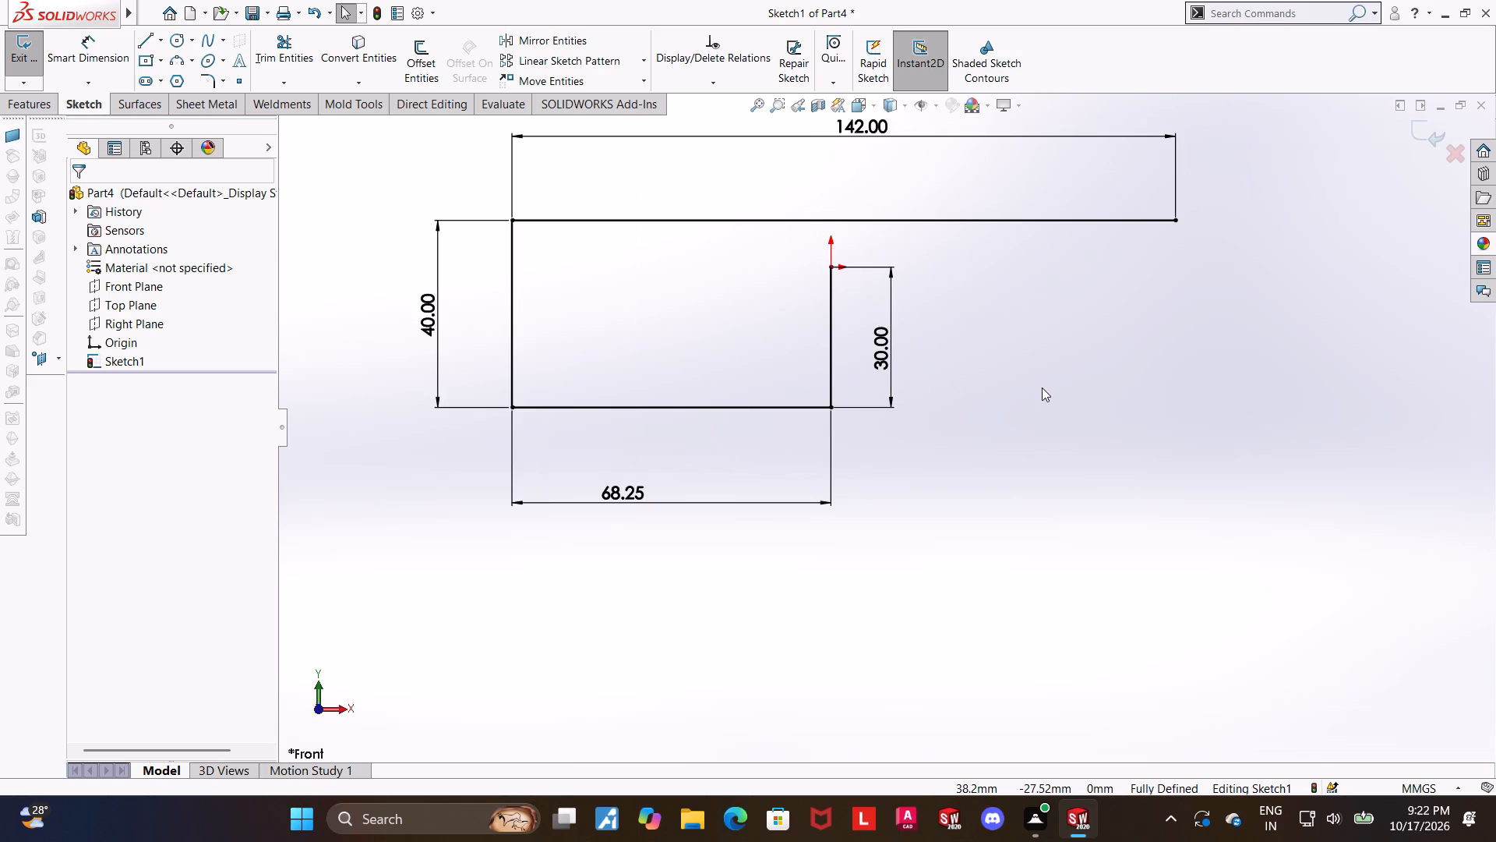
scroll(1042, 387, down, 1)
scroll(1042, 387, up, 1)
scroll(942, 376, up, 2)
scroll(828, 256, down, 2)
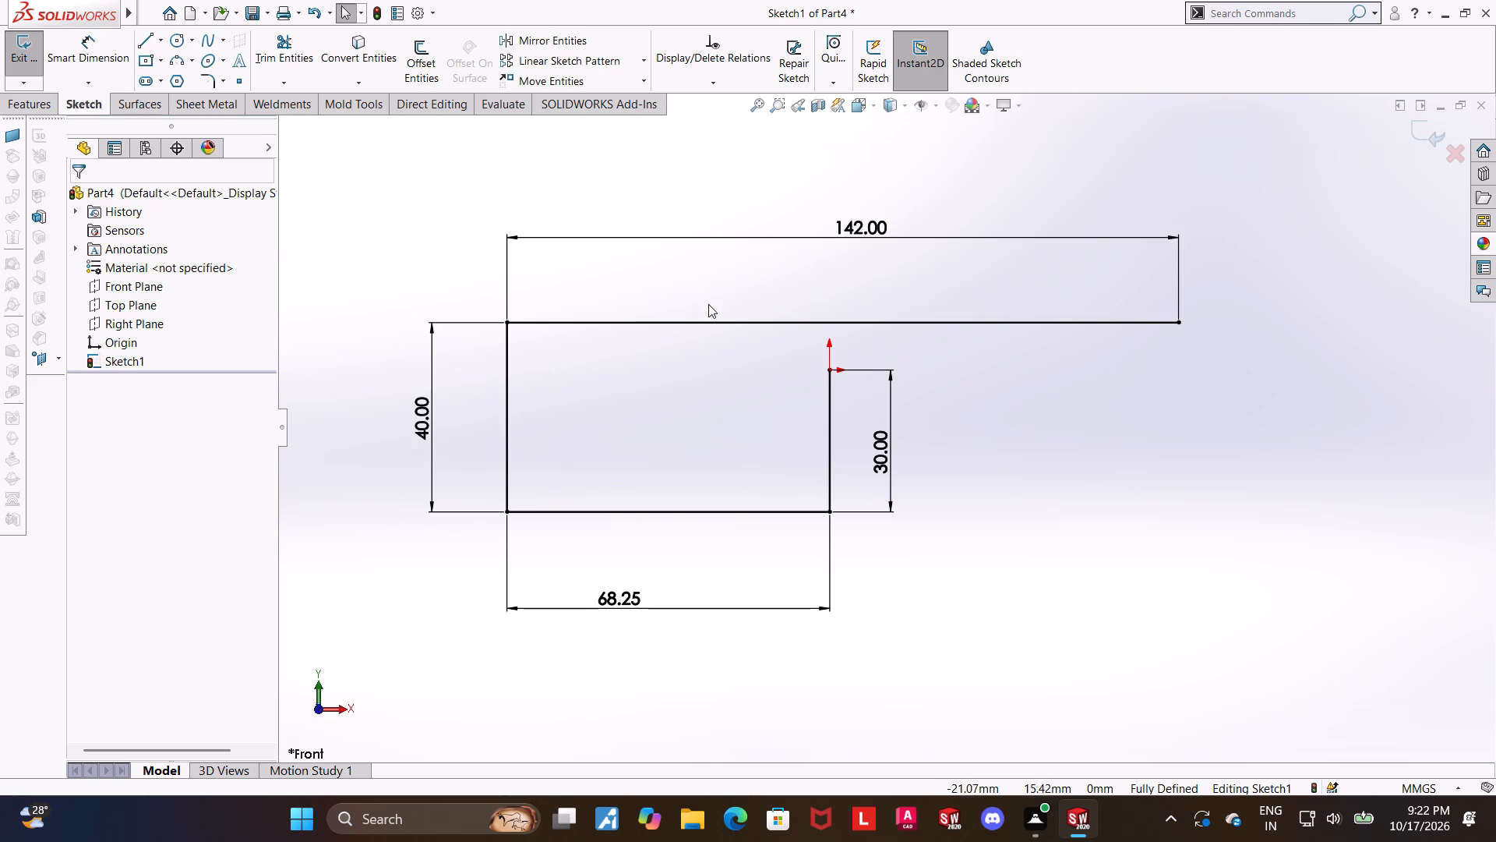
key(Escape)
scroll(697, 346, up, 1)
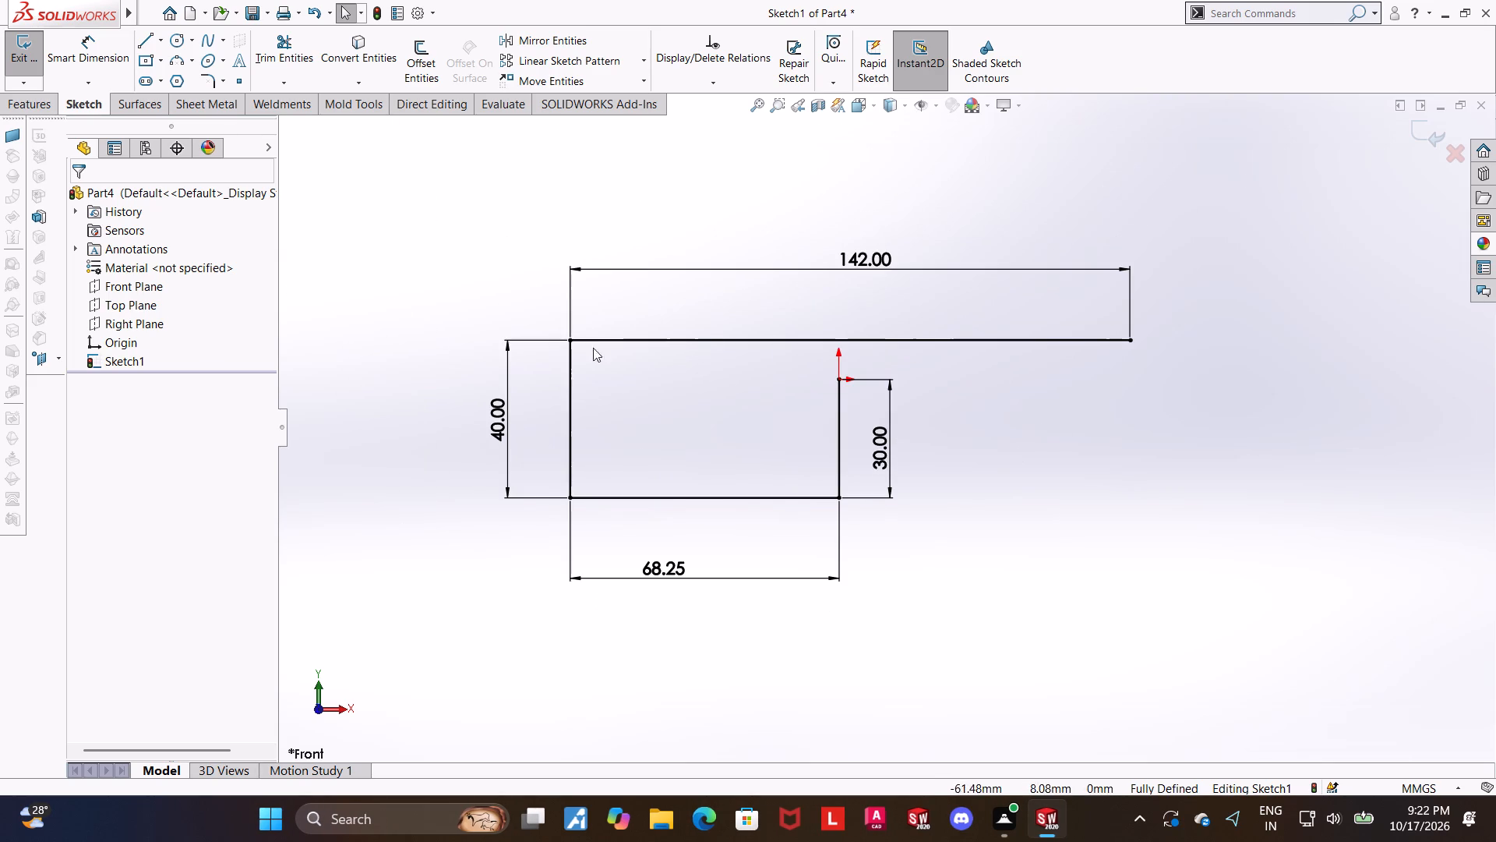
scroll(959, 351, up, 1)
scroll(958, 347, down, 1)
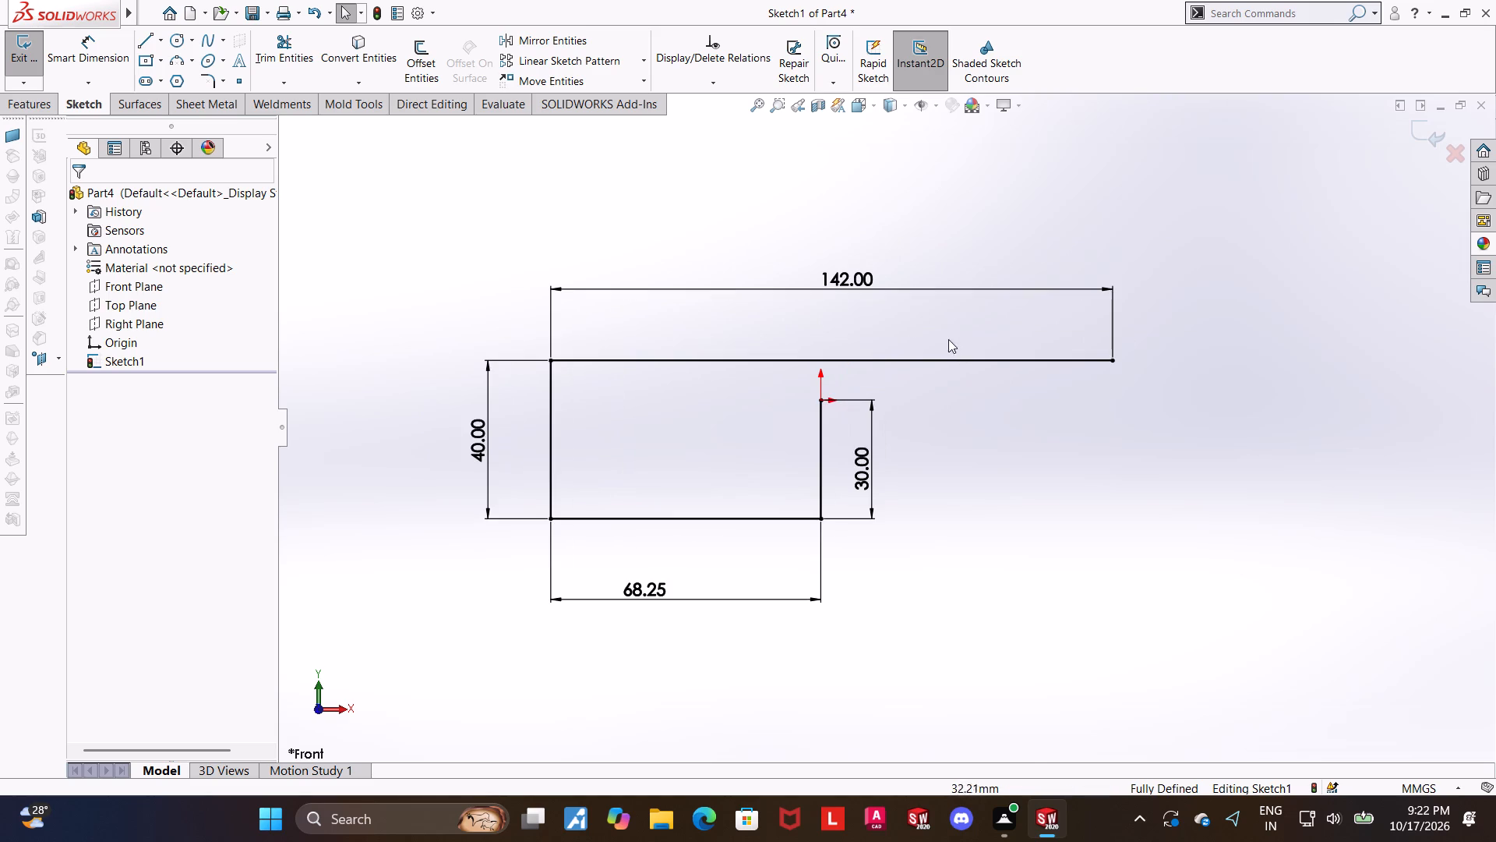
Exit the dimensioned open-profile sketch.
middle_drag(893, 349, 837, 352)
key(Escape)
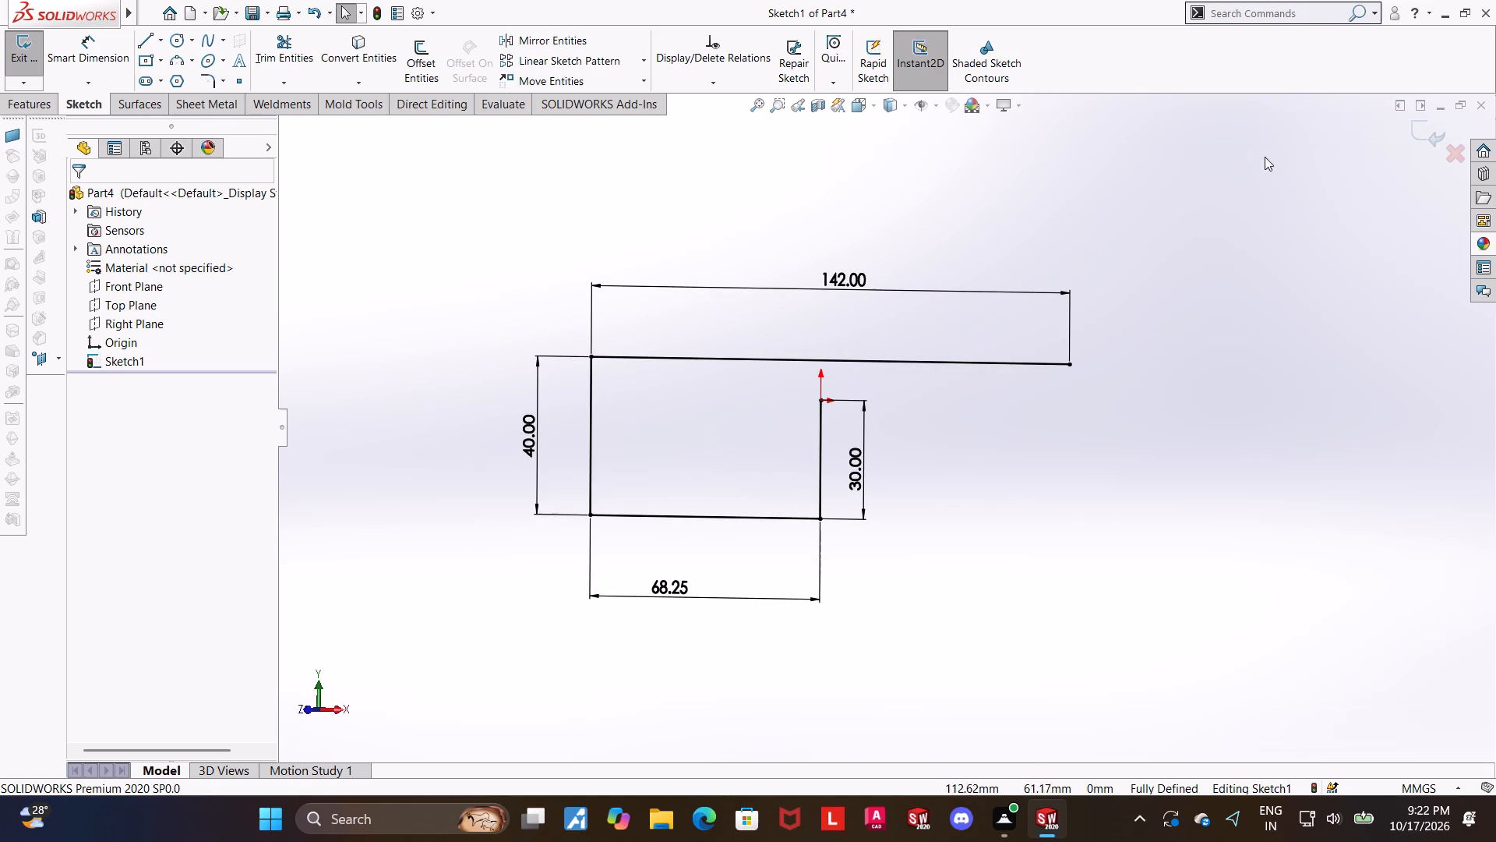
click(1420, 140)
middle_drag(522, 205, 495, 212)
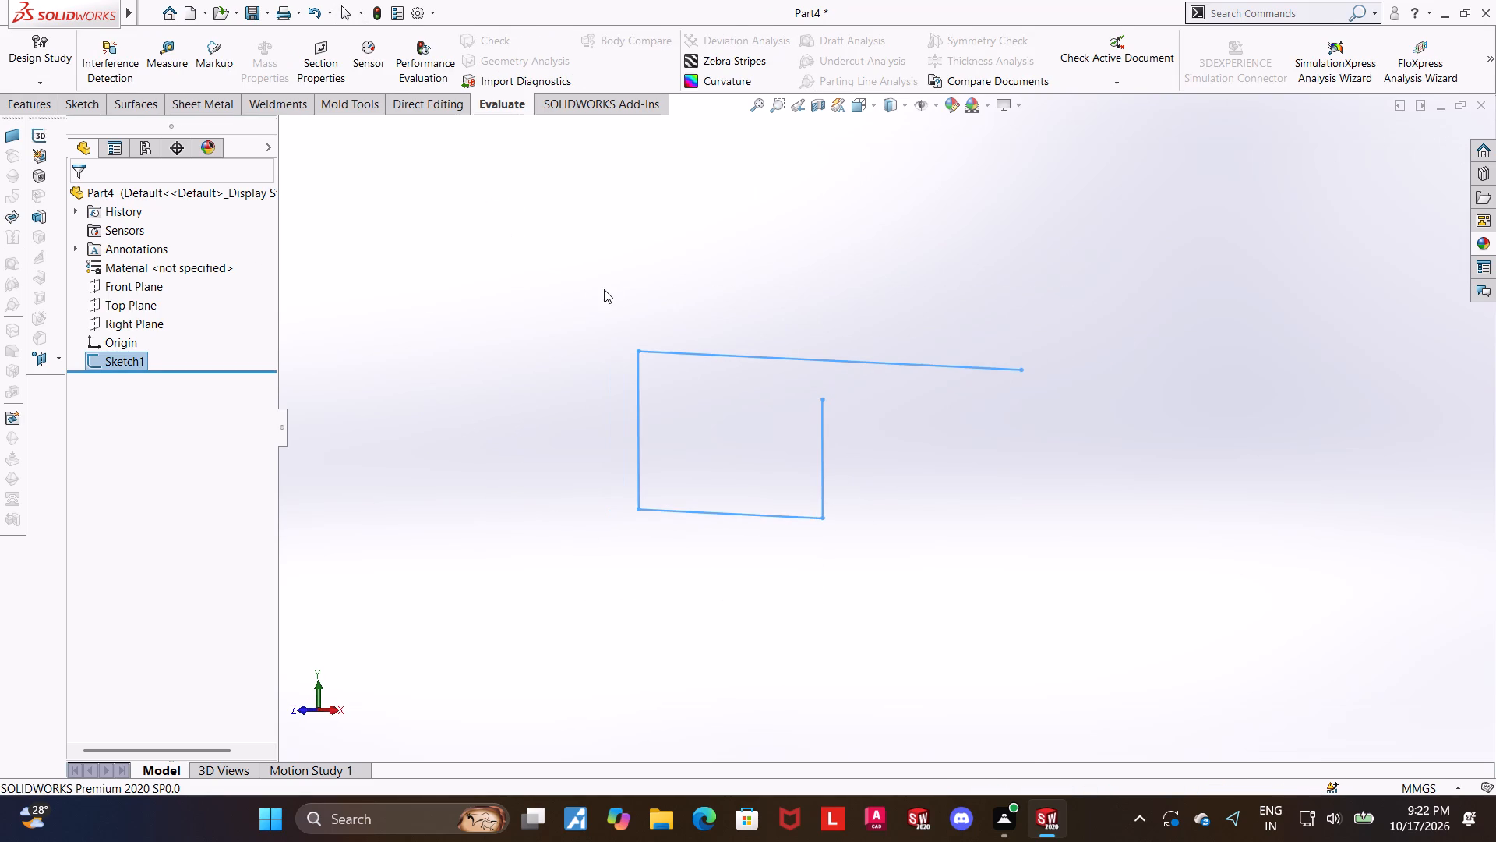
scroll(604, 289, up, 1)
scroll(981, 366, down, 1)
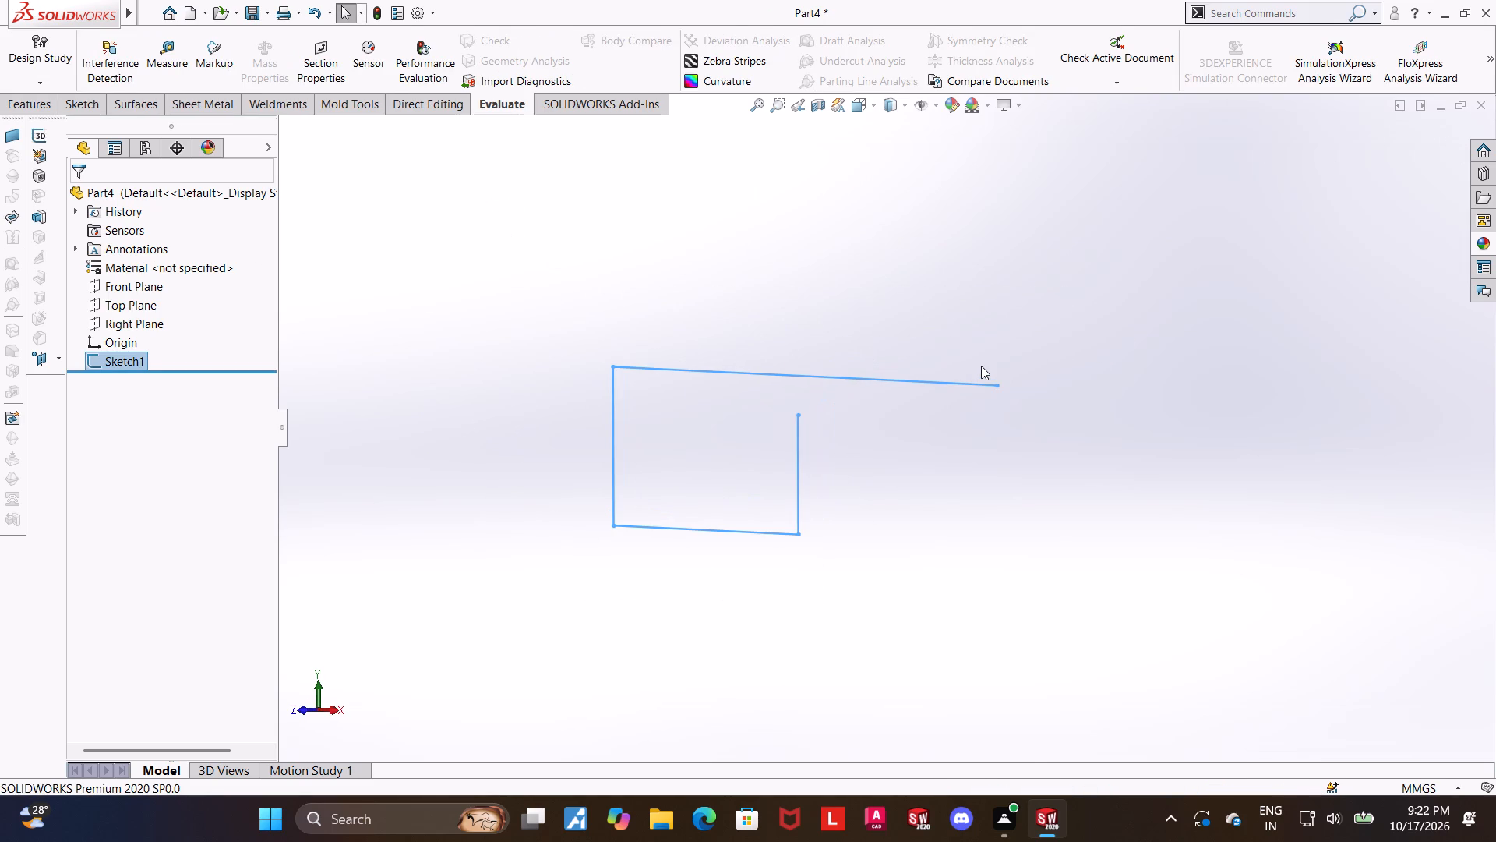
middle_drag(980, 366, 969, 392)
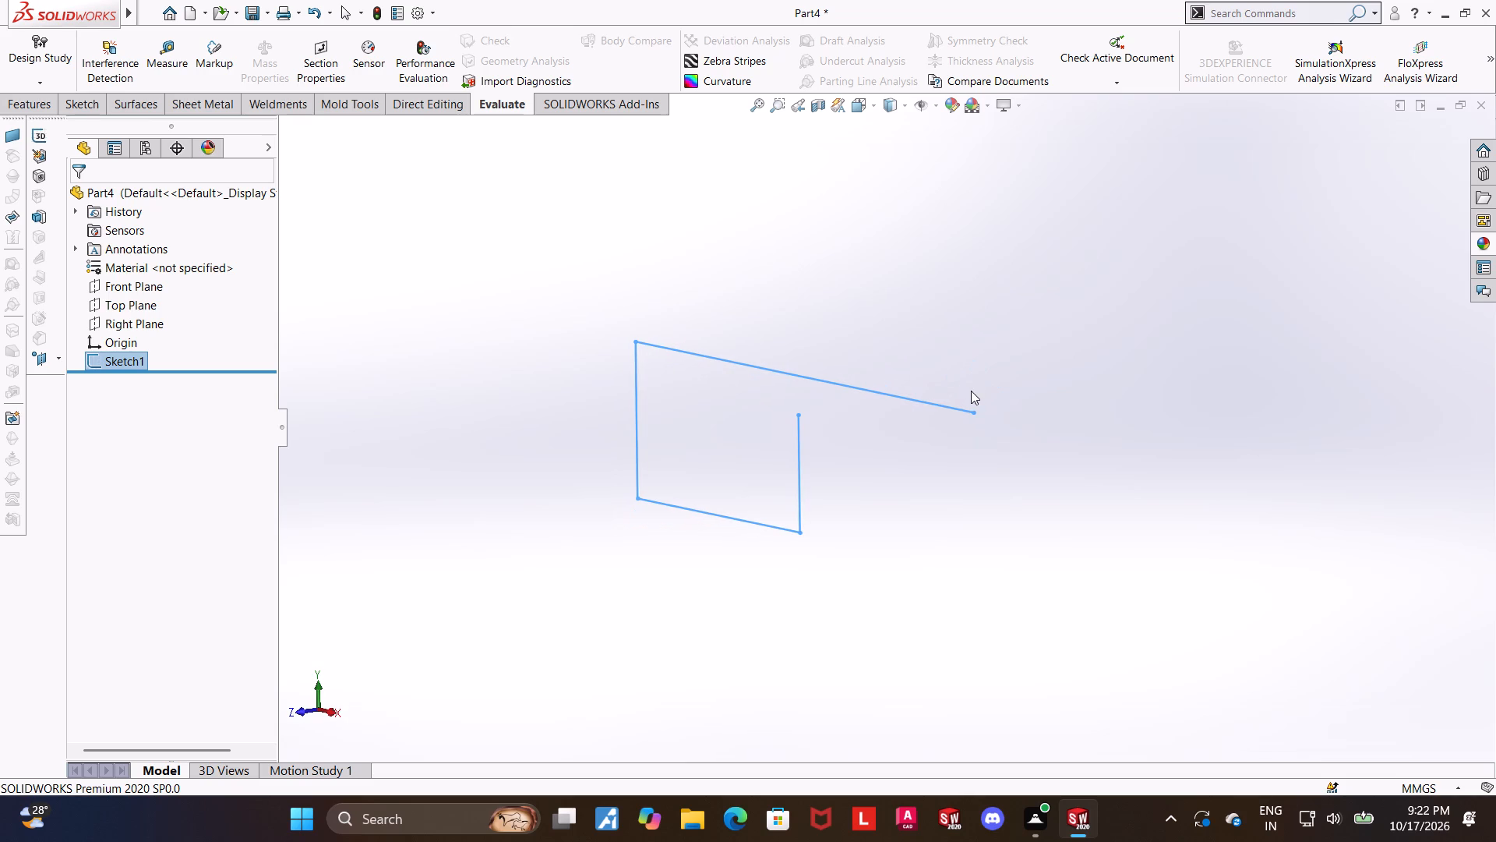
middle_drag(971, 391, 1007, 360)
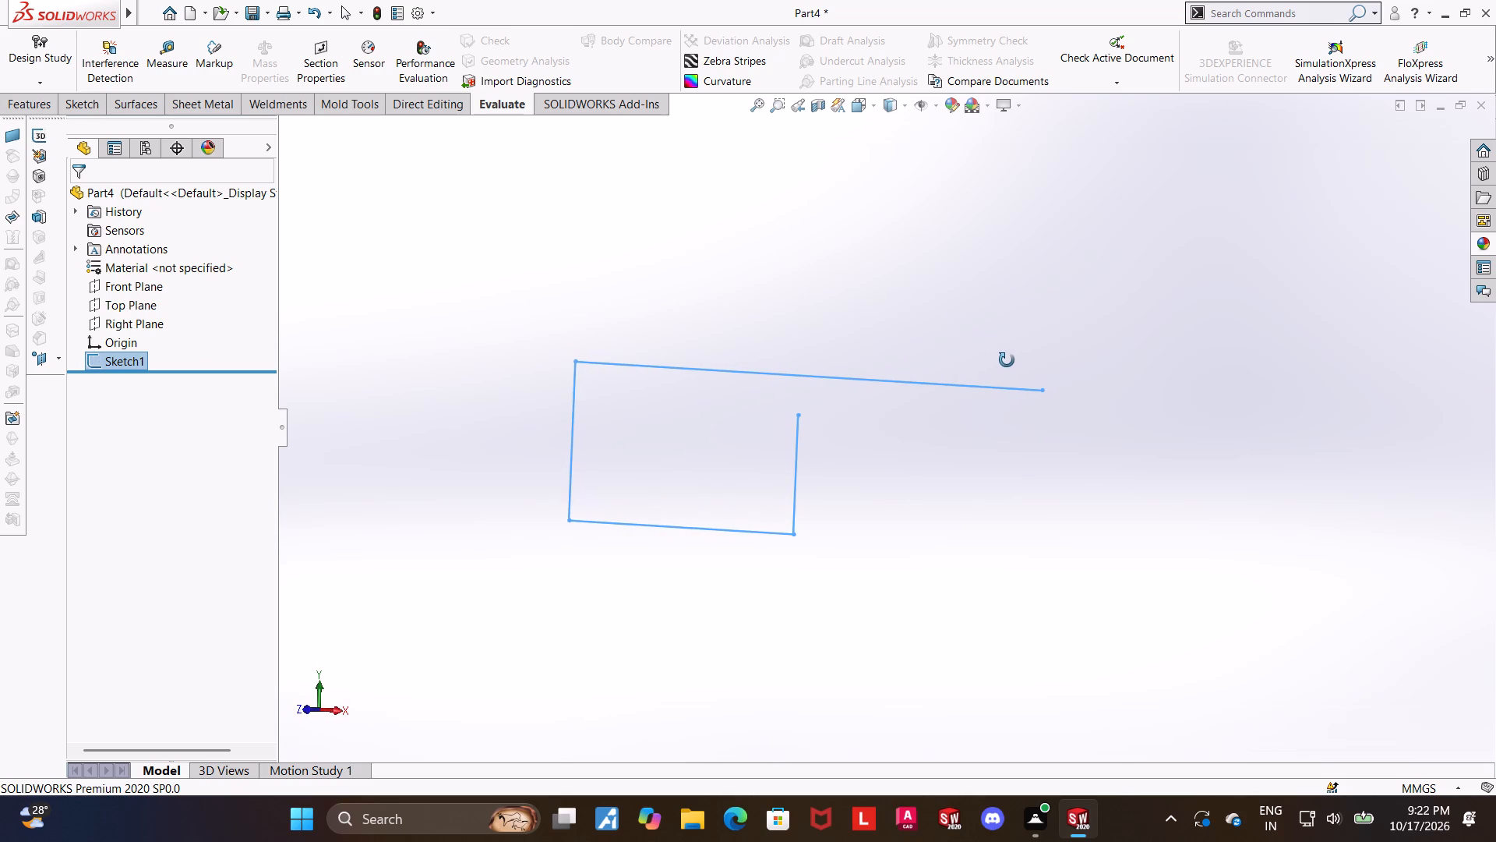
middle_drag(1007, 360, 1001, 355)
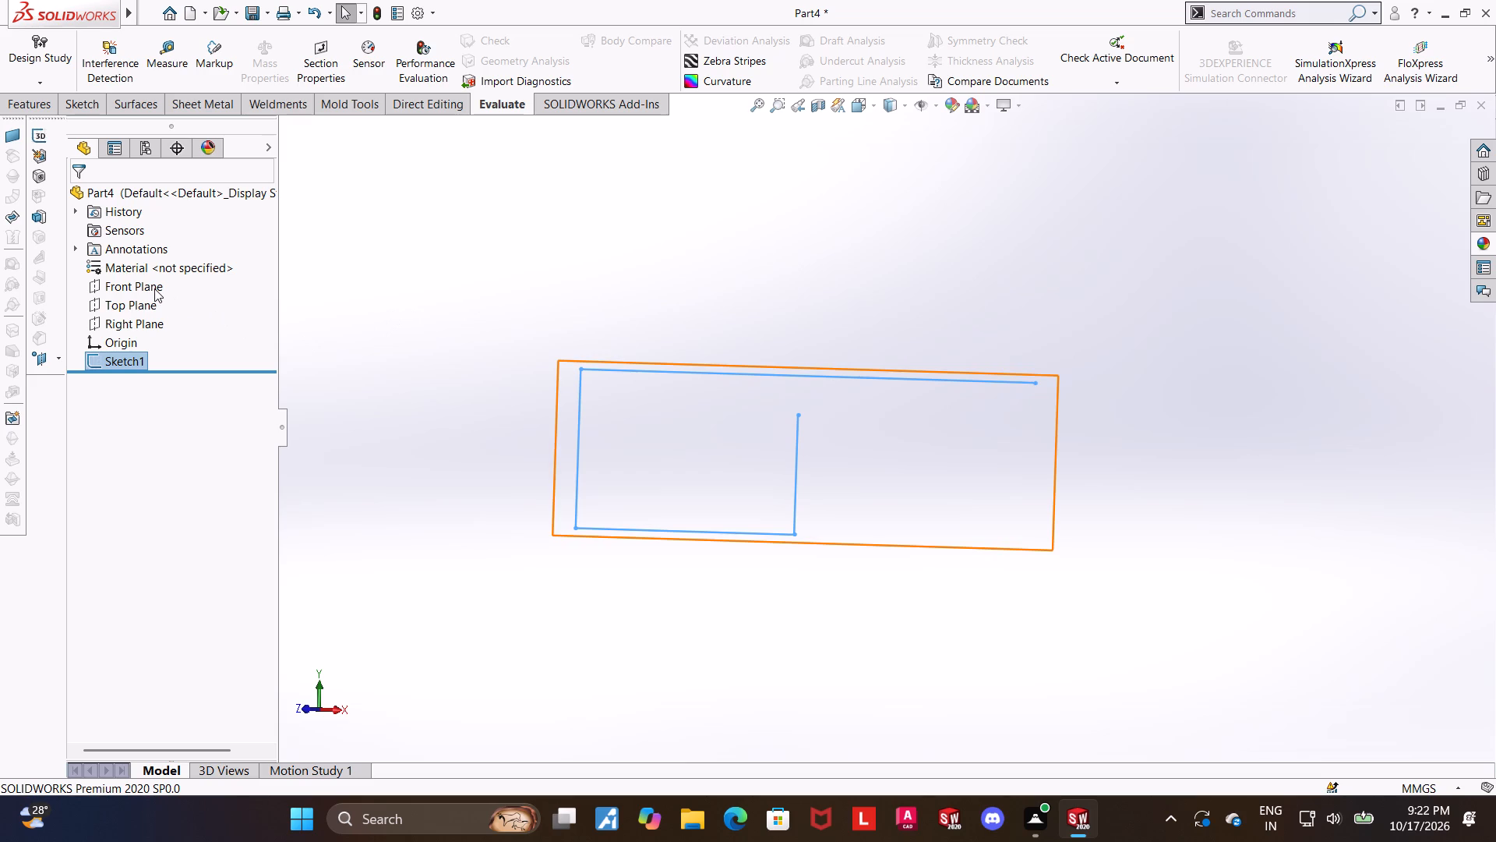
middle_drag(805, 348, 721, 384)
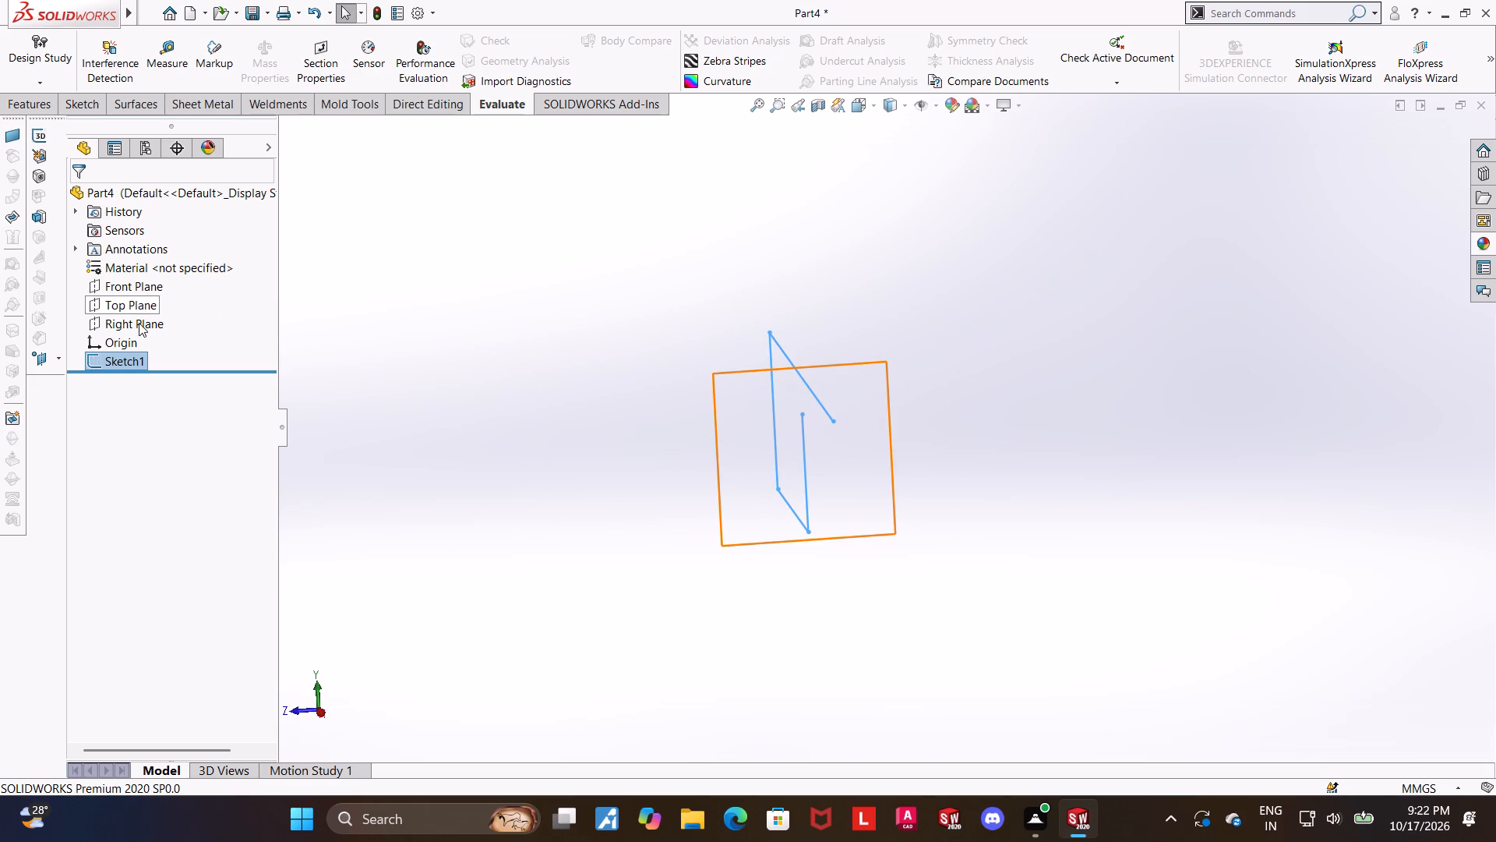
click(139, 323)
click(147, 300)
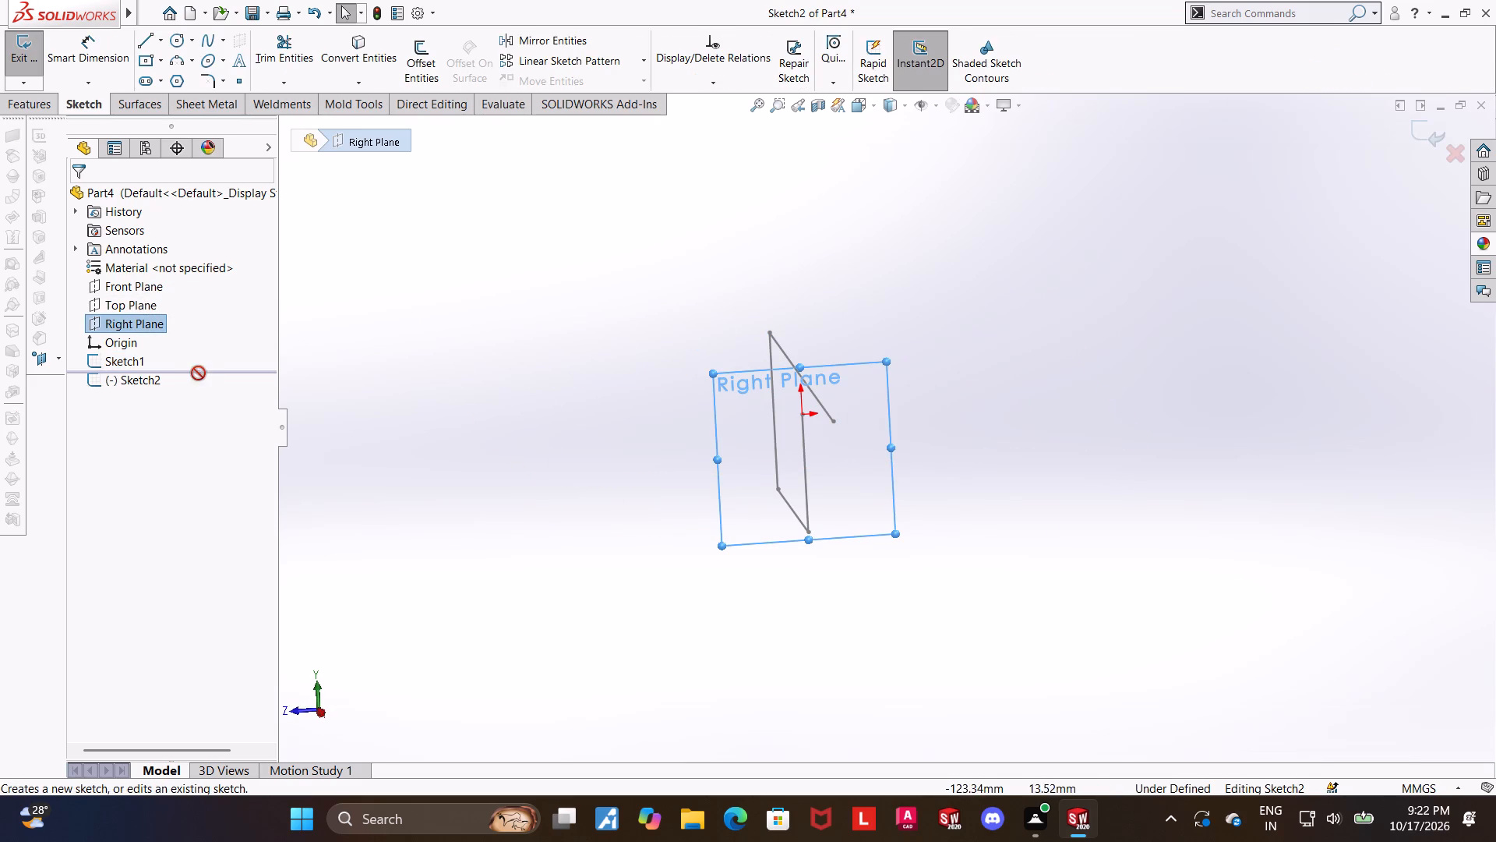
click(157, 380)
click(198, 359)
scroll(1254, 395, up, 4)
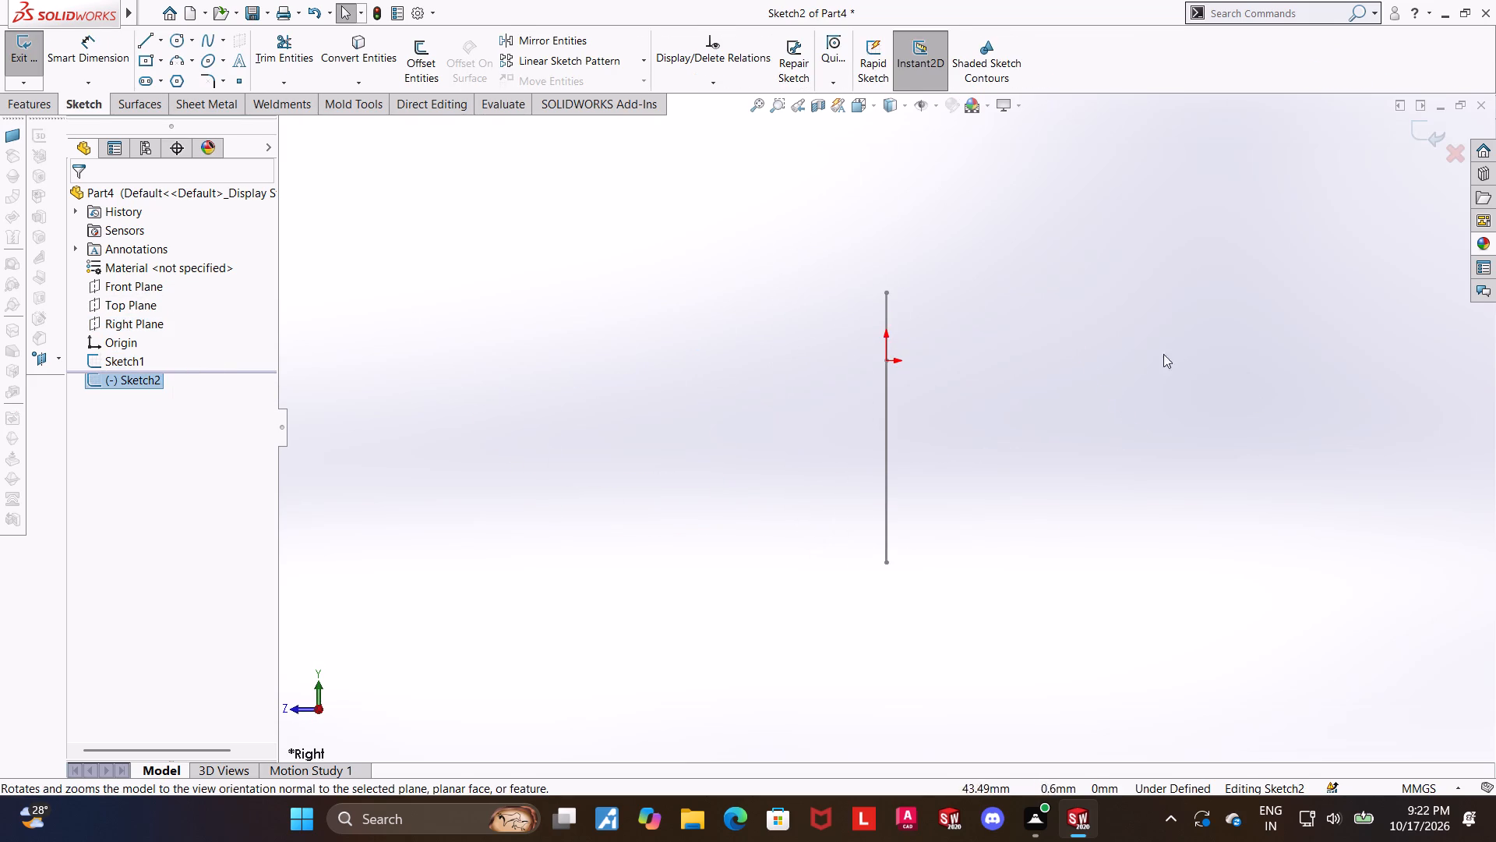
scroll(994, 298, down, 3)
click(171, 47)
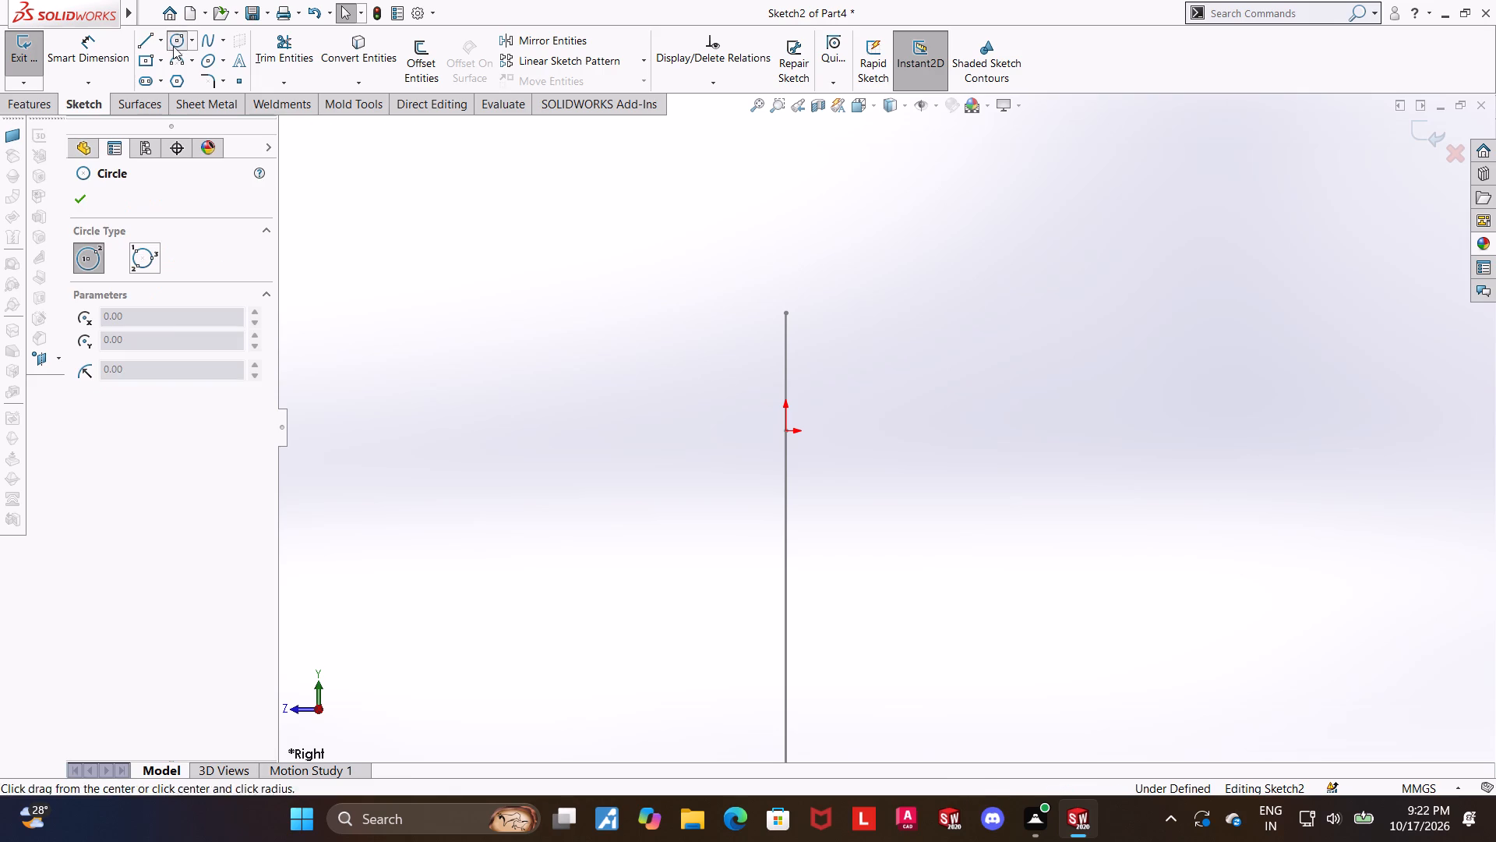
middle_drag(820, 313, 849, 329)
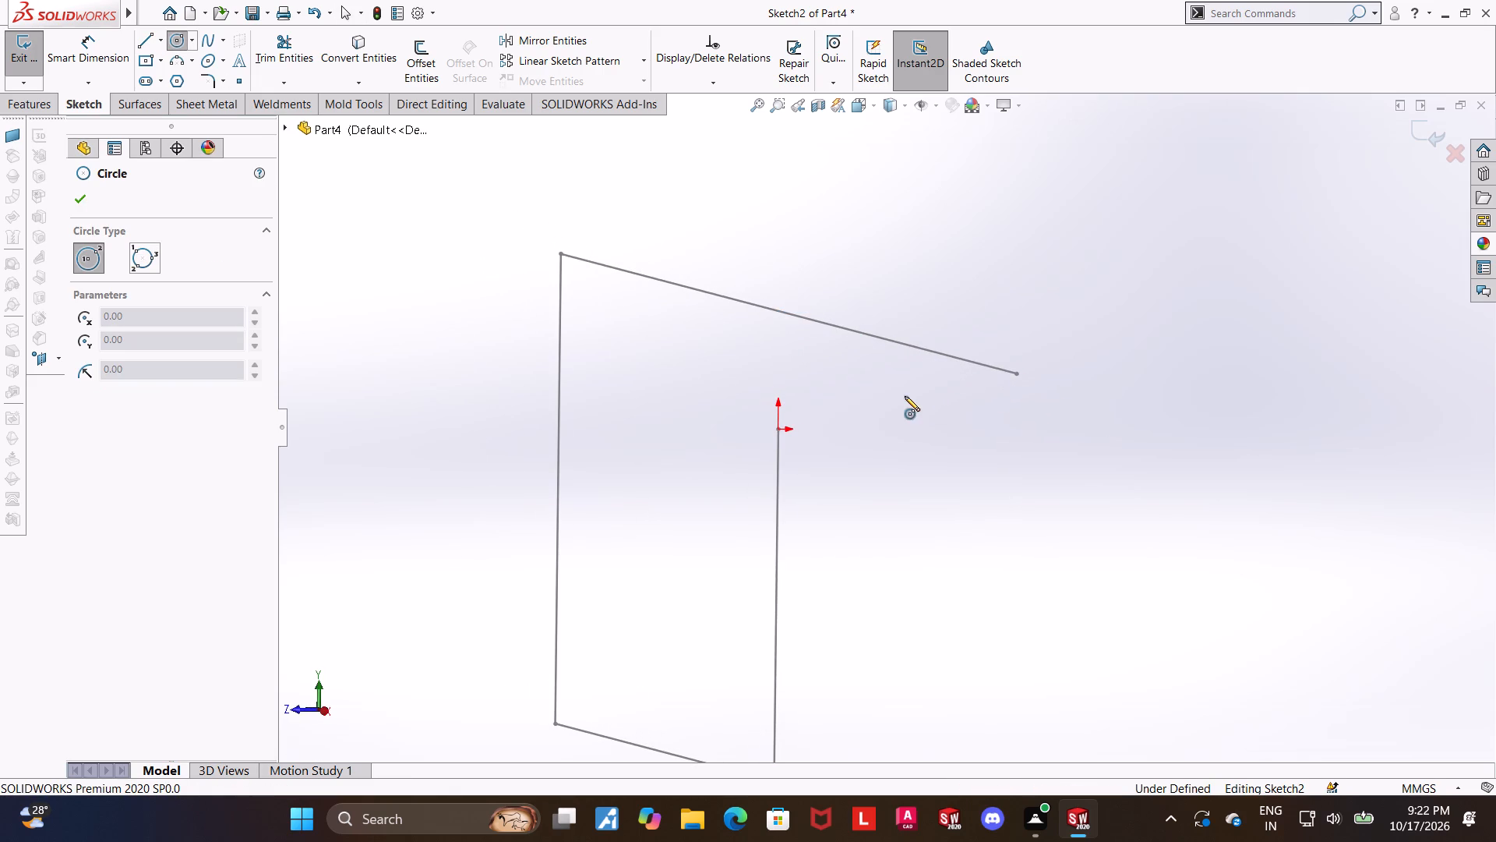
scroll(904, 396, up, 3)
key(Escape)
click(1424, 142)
Create a swept boss with a 7.5 mm diameter circular profile, using the open line sketch as its path.
scroll(1027, 317, up, 3)
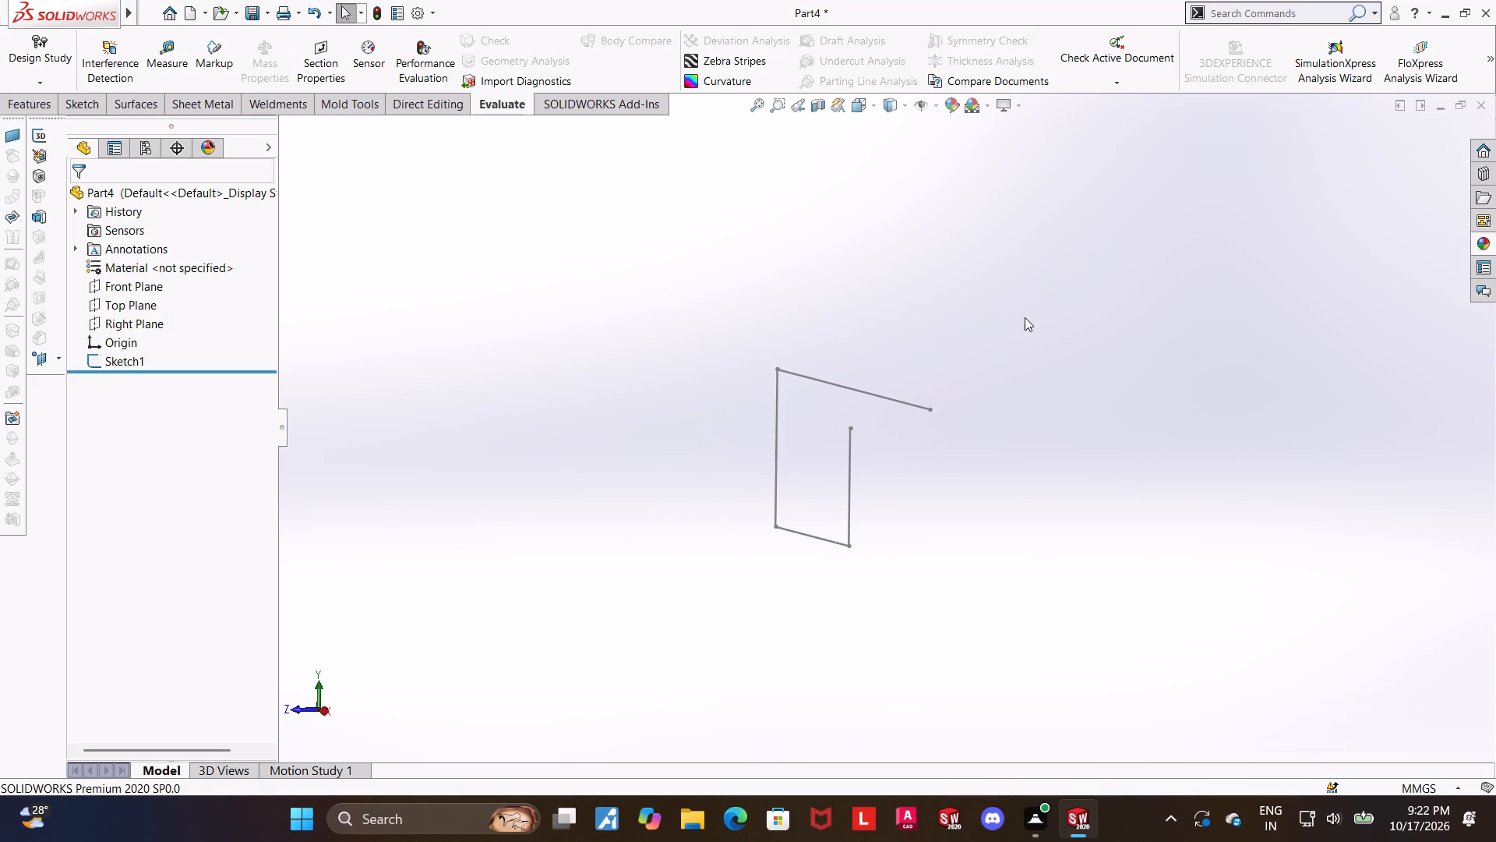
click(1007, 395)
middle_drag(1018, 395, 1039, 398)
scroll(1013, 384, down, 1)
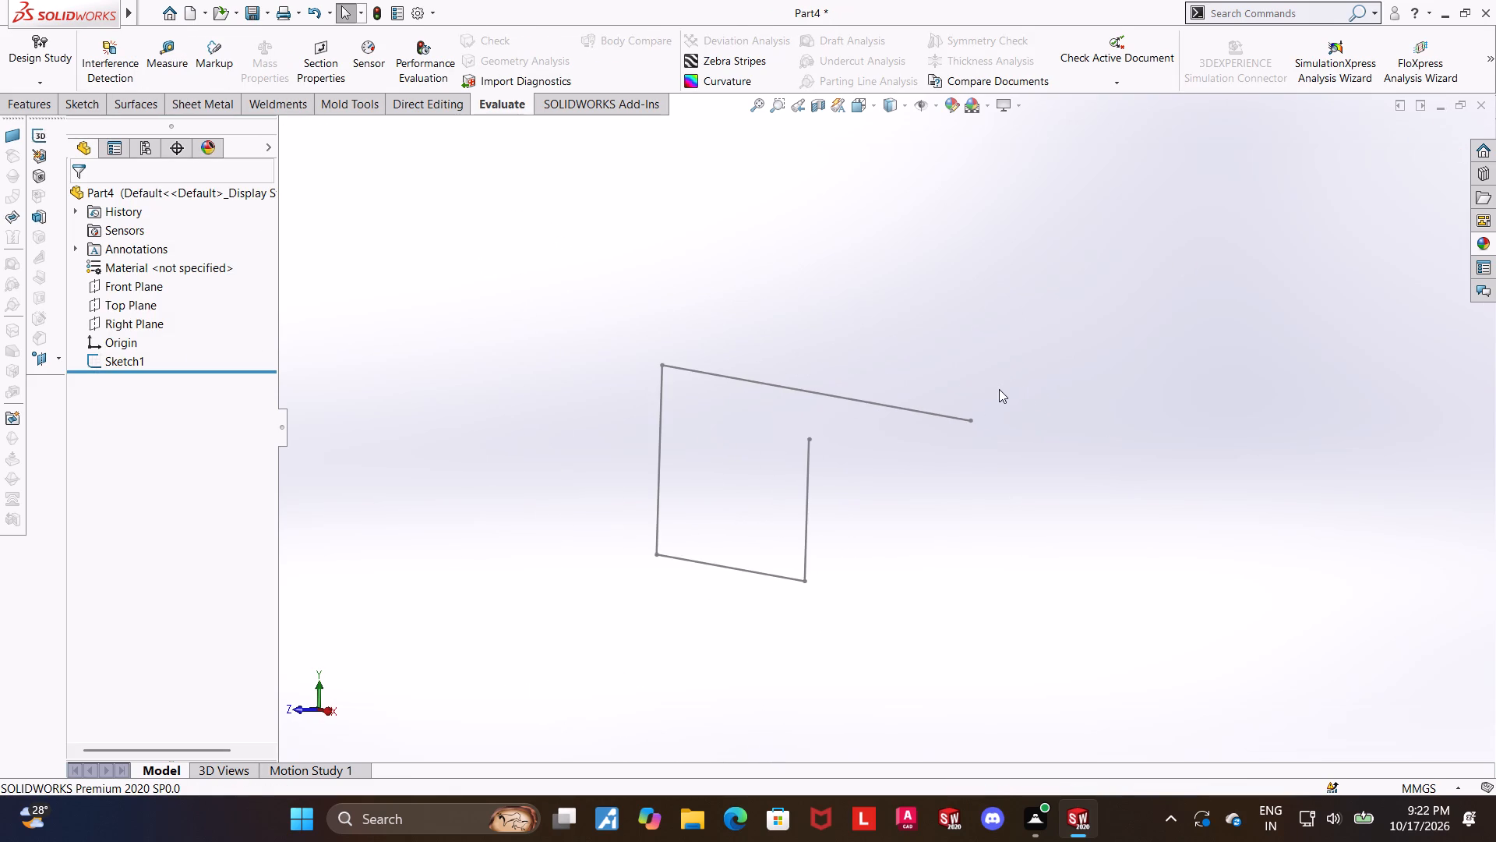
scroll(1000, 391, up, 1)
middle_drag(1000, 391, 1014, 393)
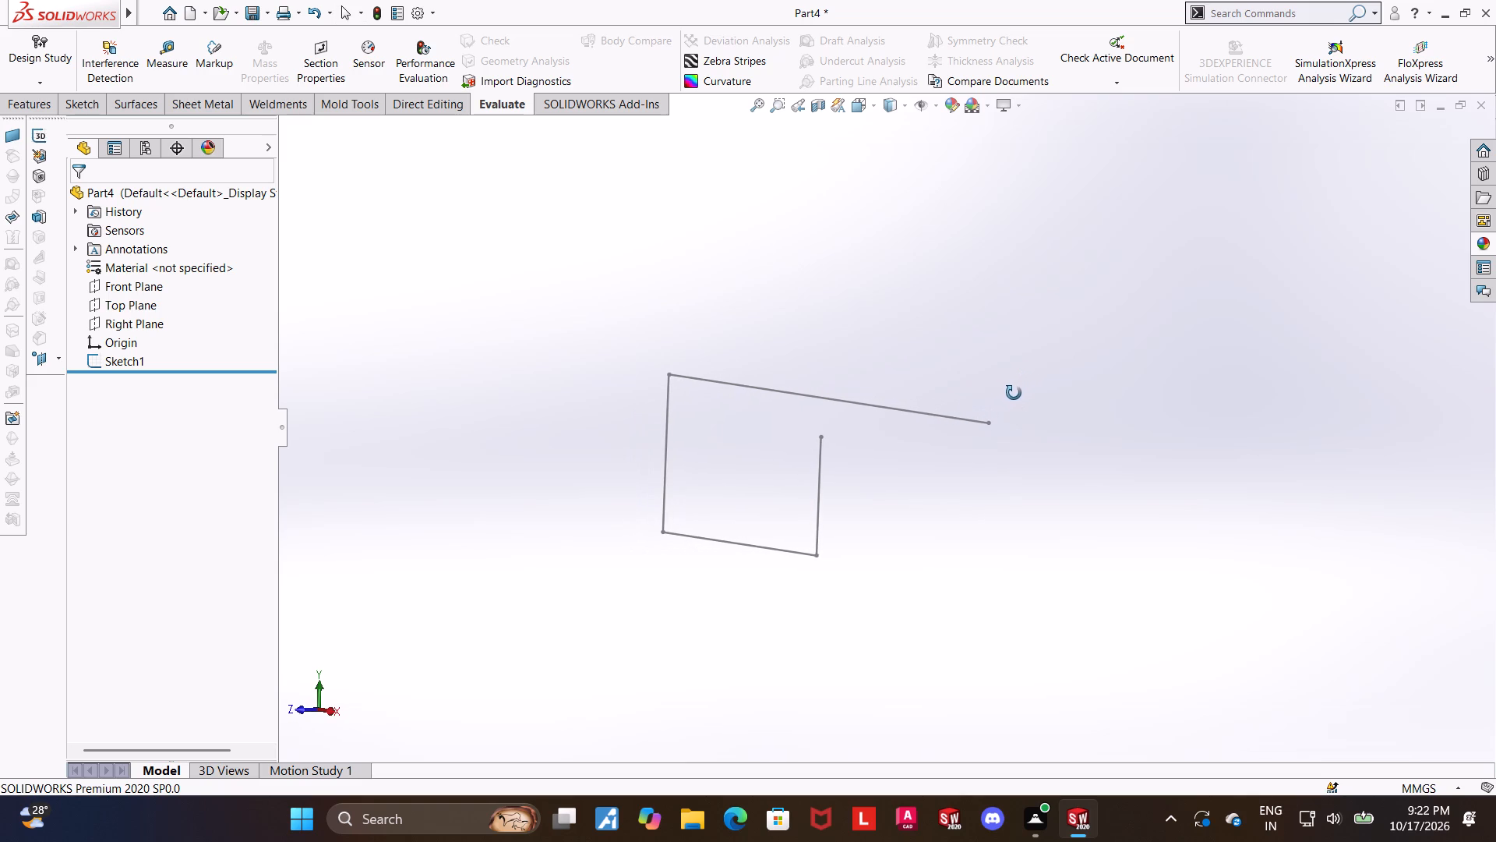
middle_drag(1014, 393, 1014, 387)
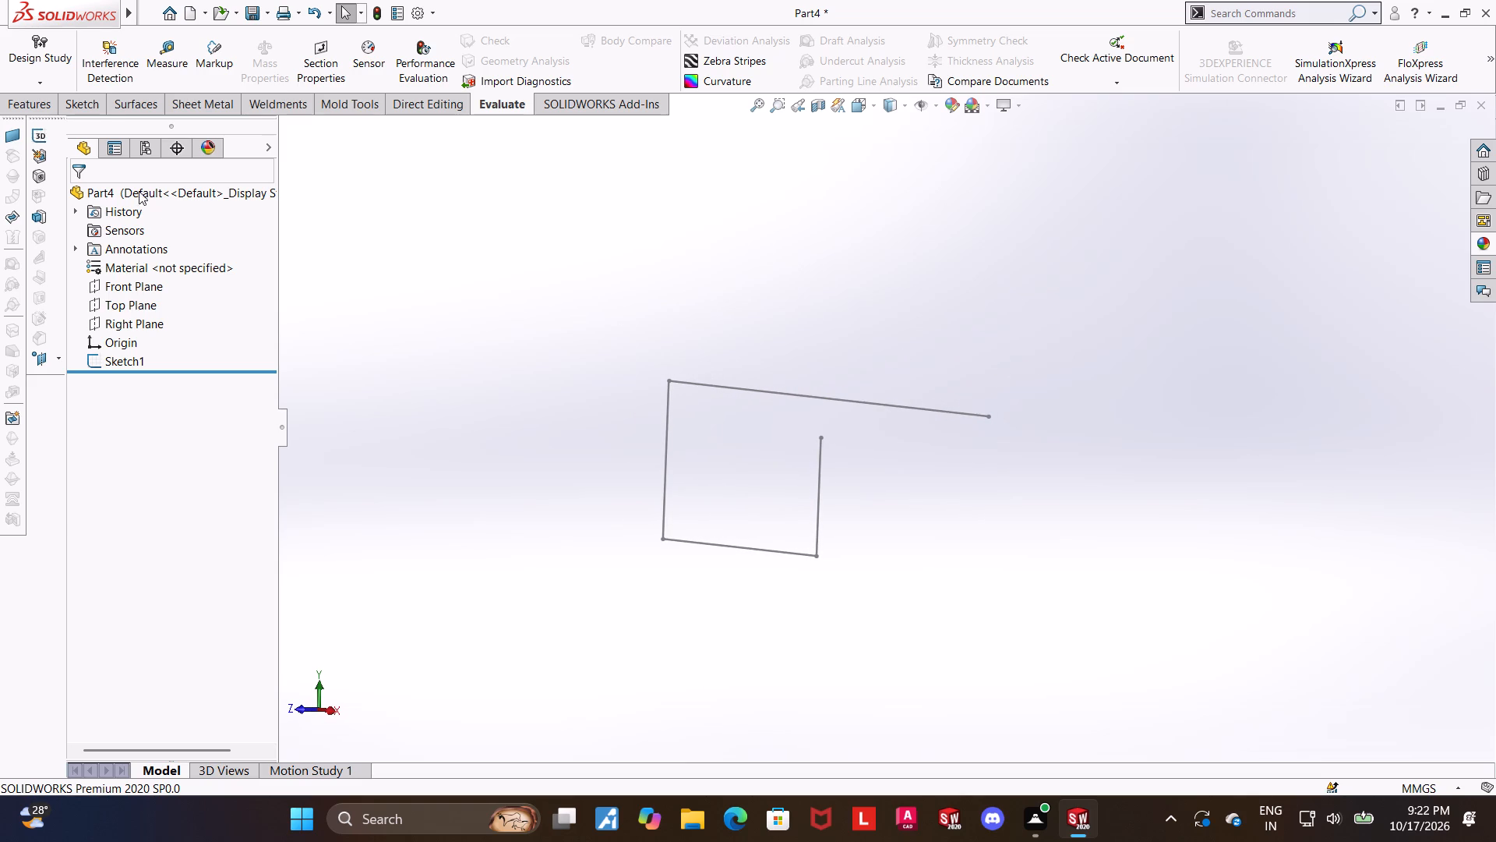
click(137, 359)
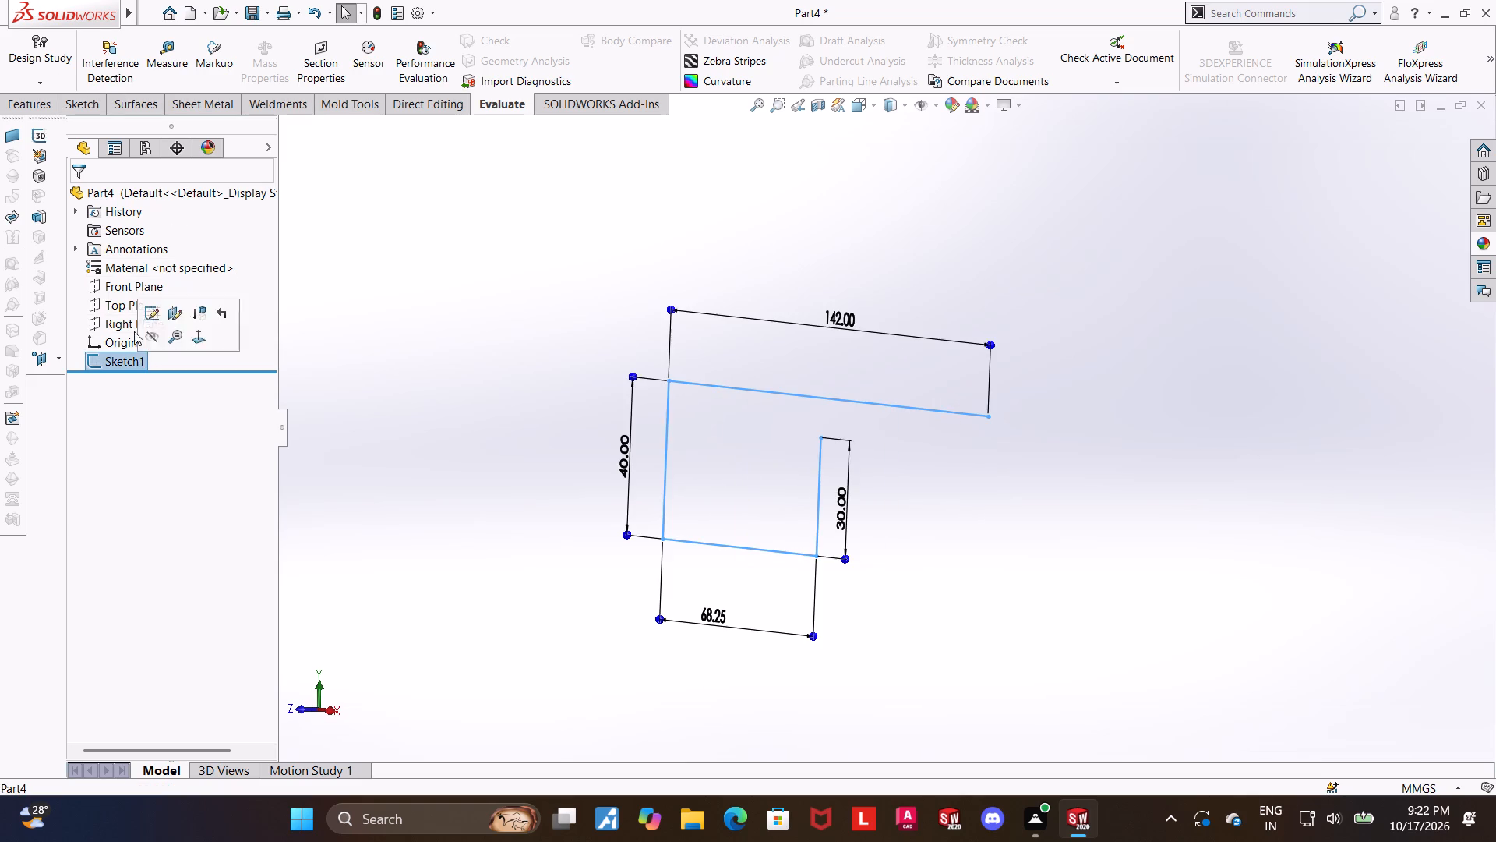
click(44, 102)
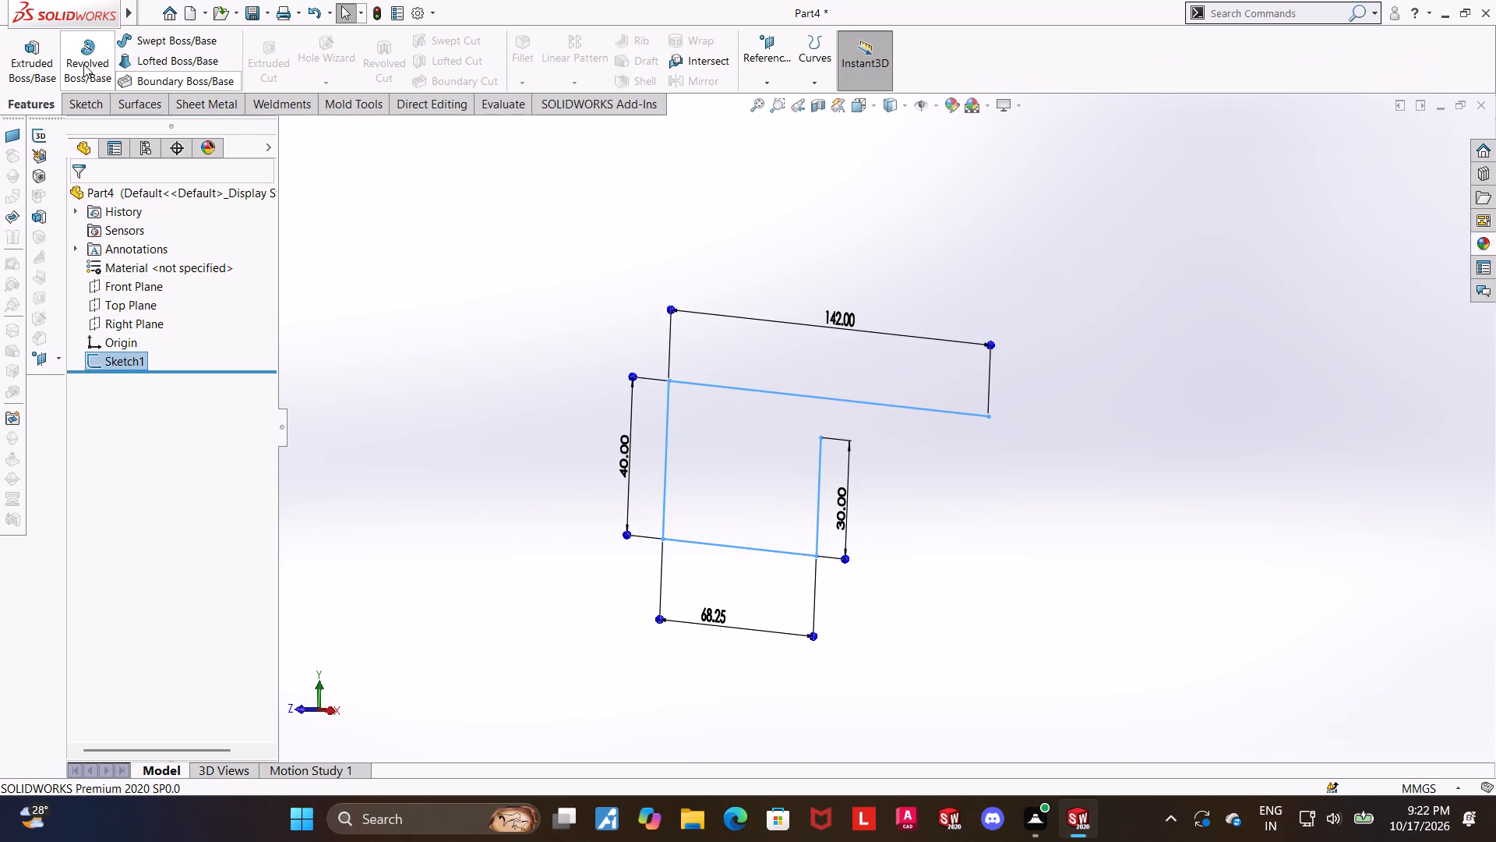
click(128, 31)
middle_drag(623, 220, 663, 216)
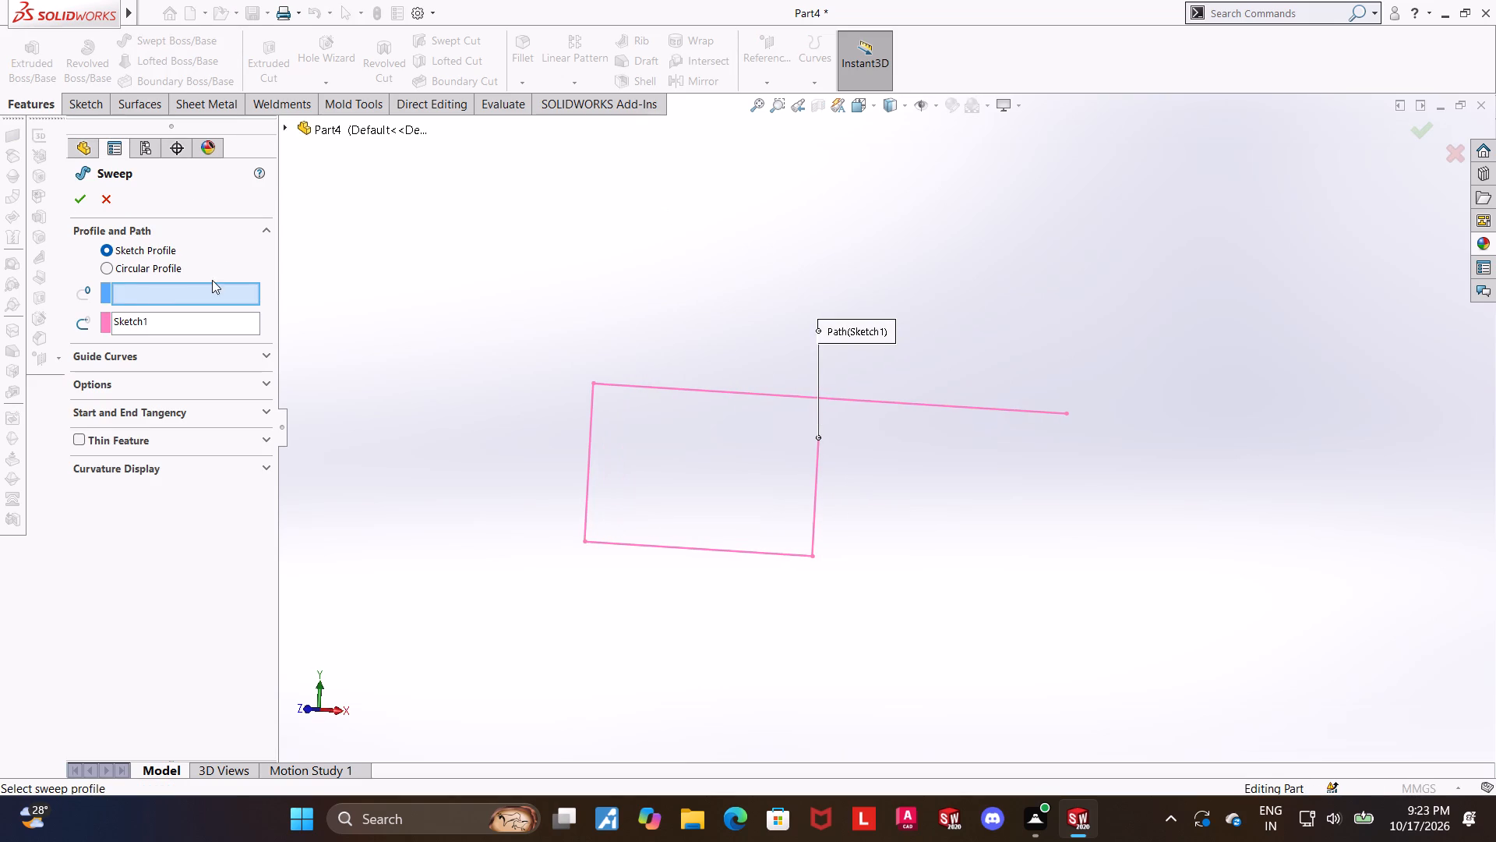
click(108, 264)
drag(161, 327, 0, 327)
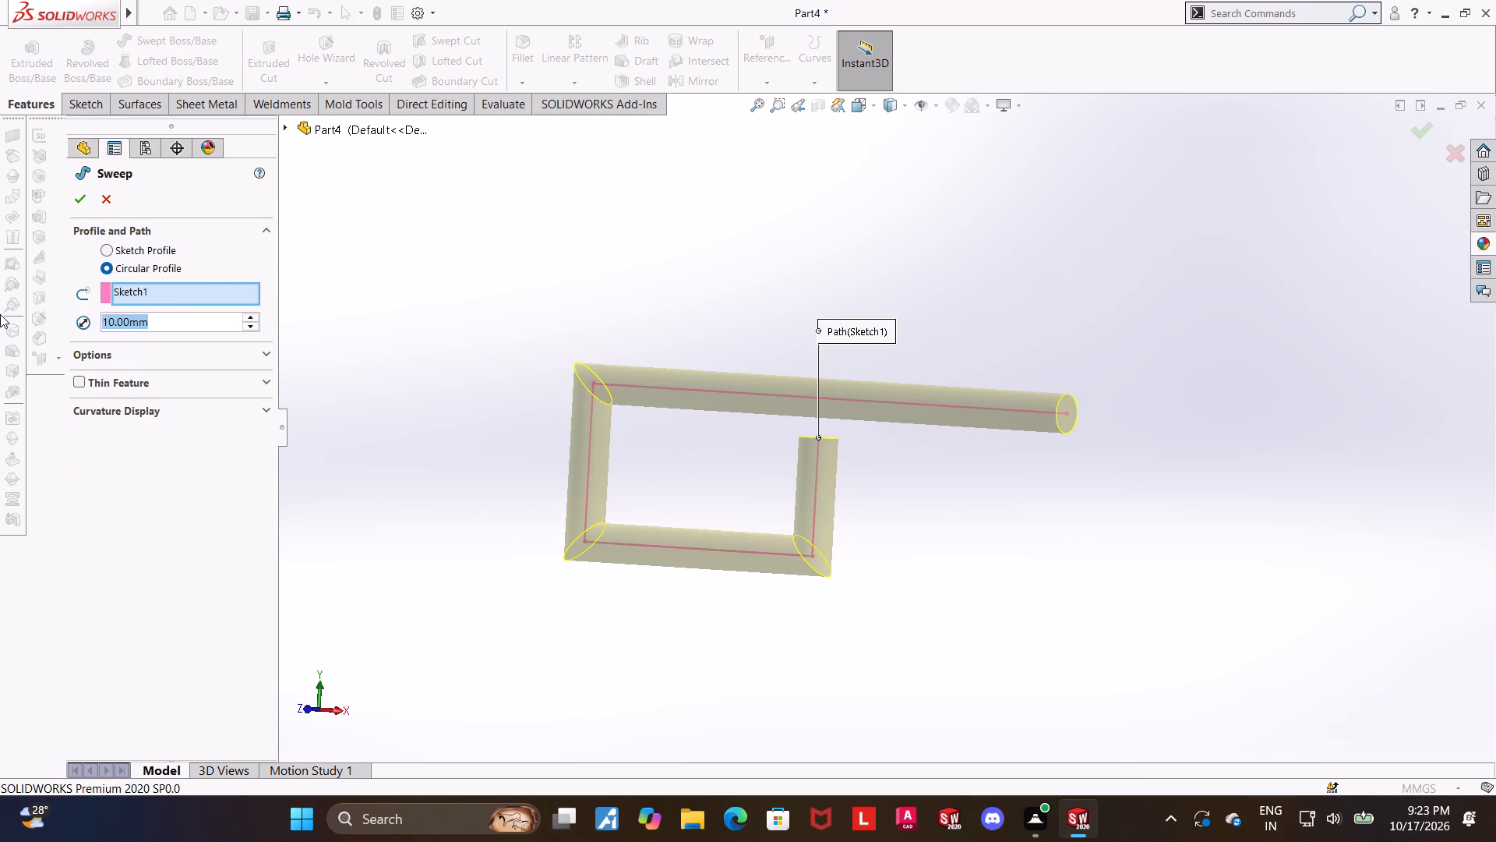
text(7.5)
key(Return)
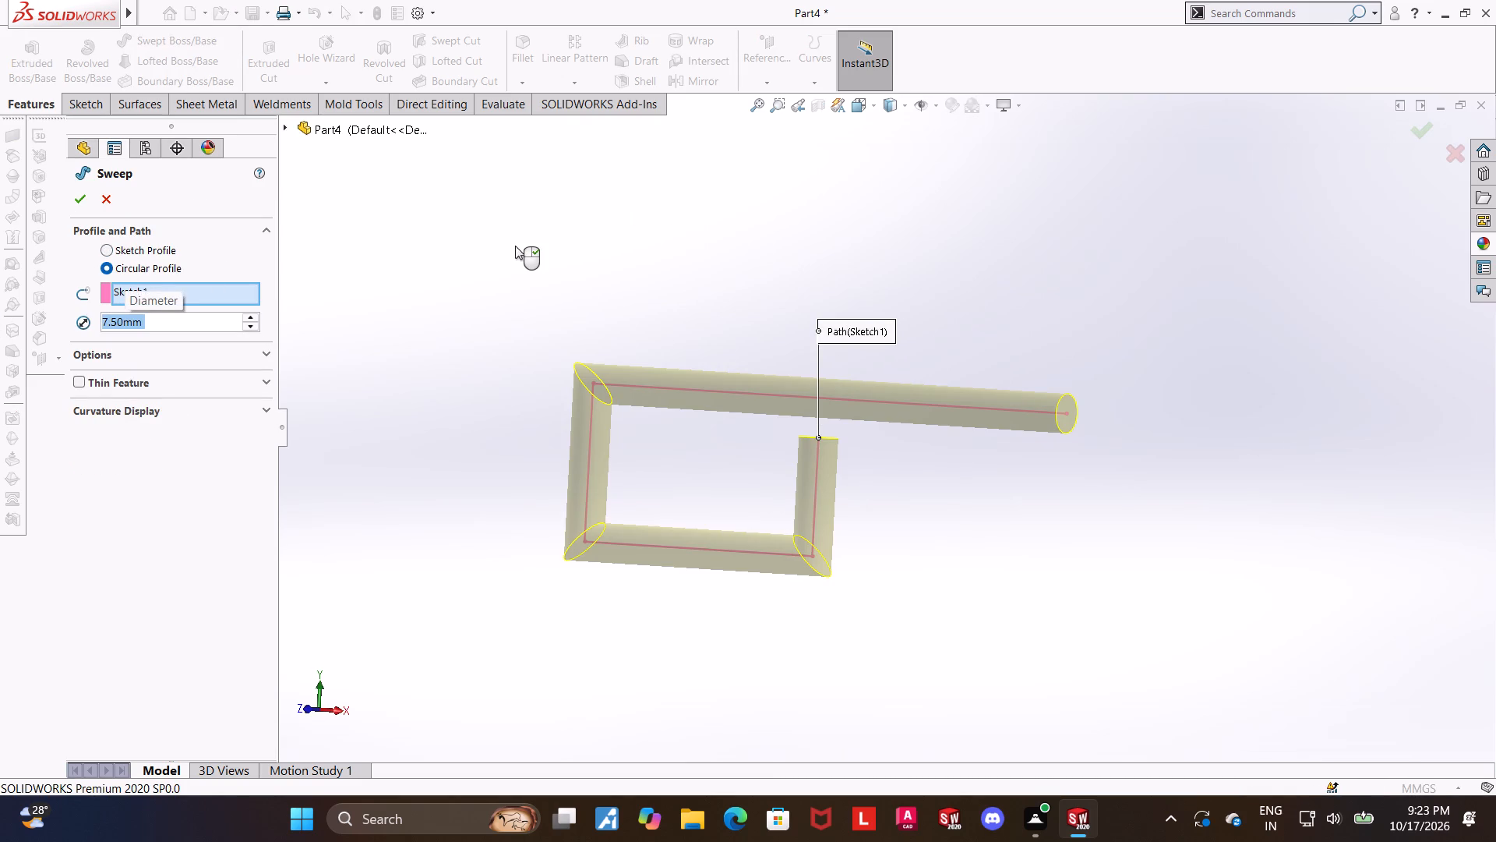
click(76, 196)
click(641, 271)
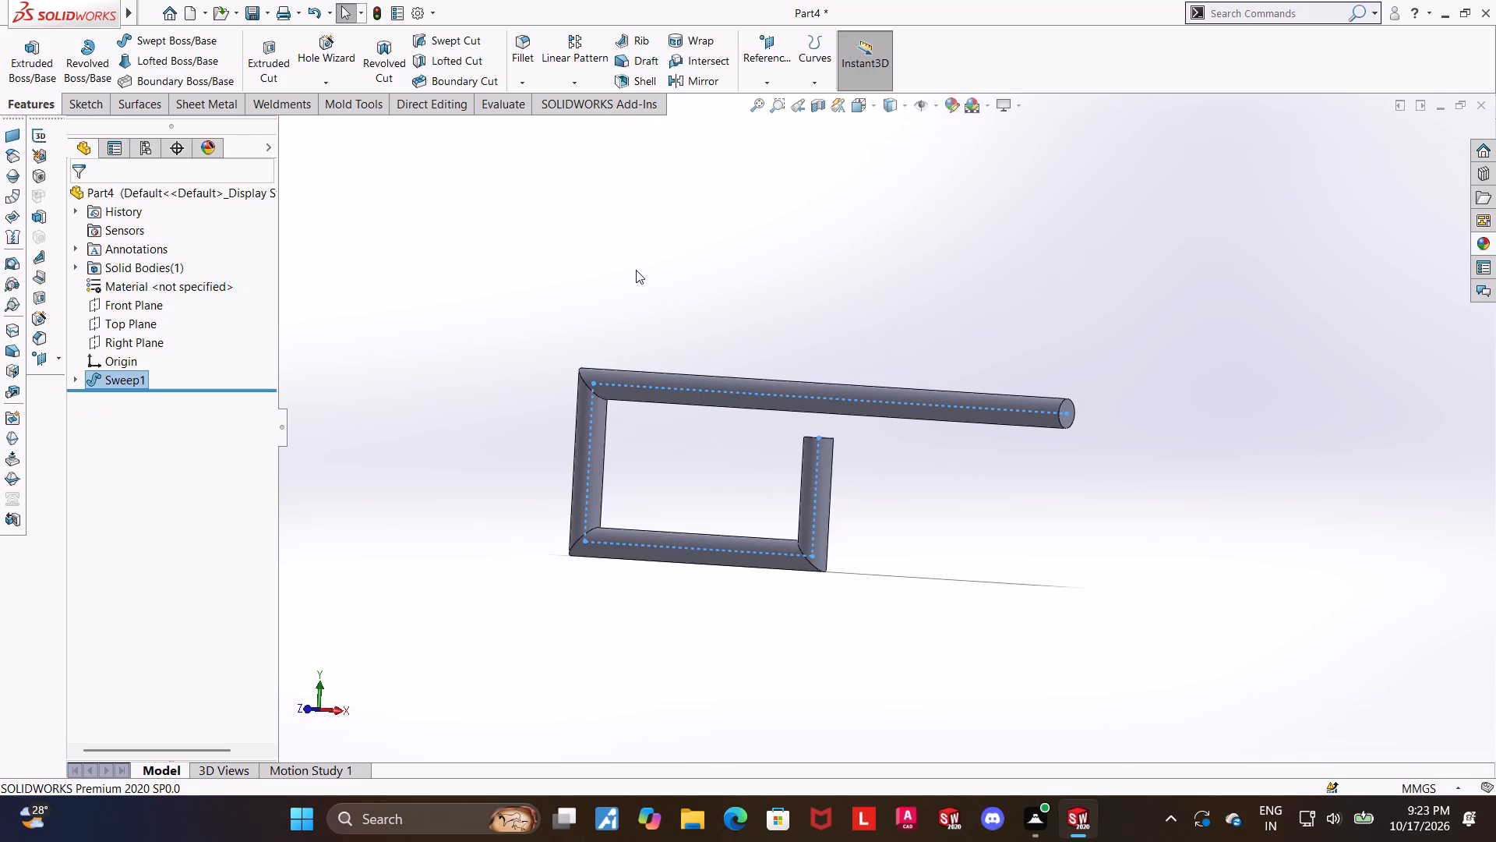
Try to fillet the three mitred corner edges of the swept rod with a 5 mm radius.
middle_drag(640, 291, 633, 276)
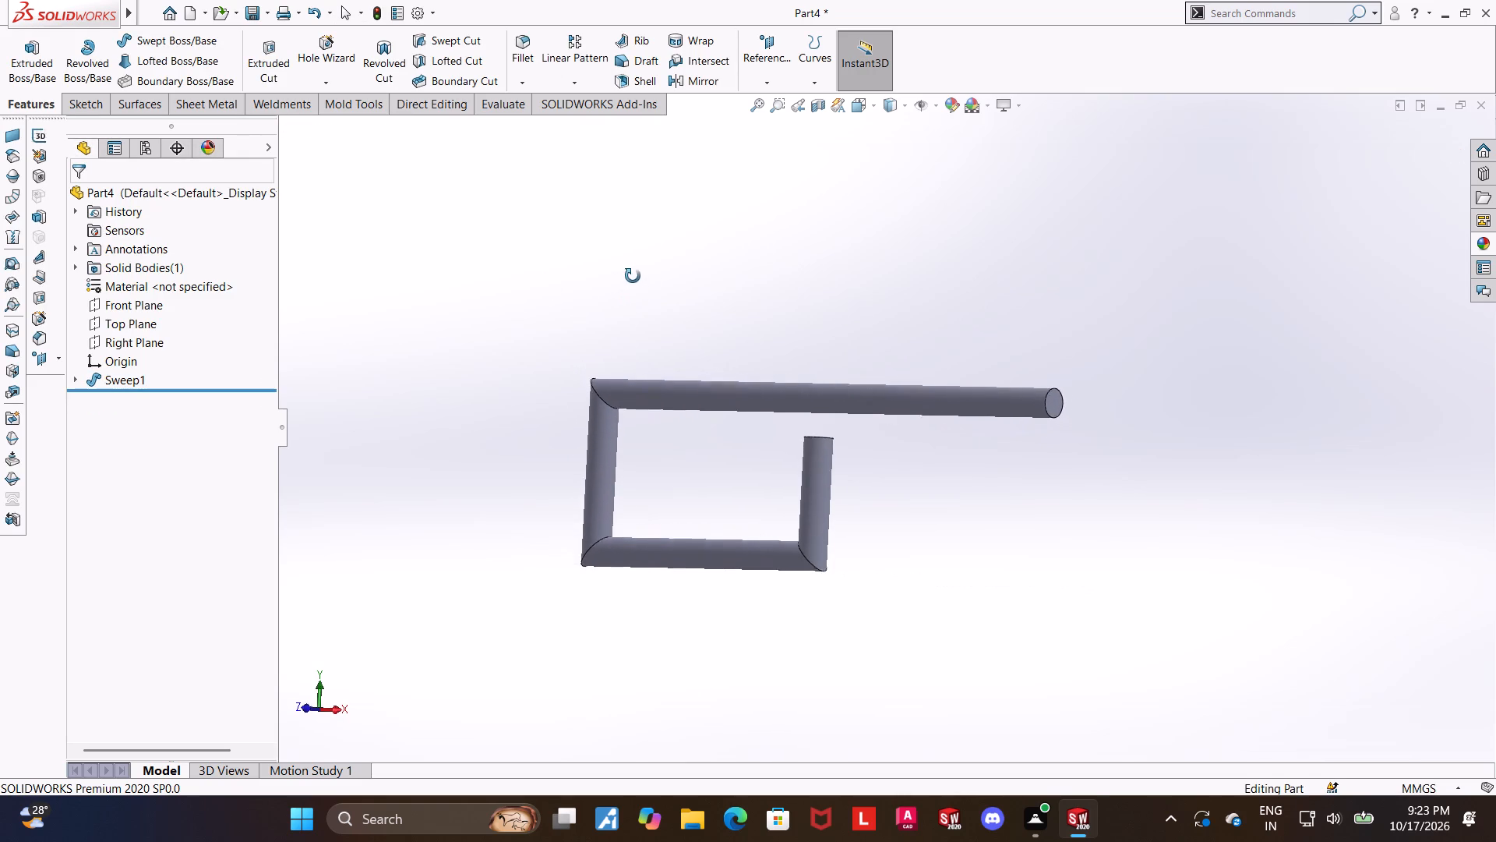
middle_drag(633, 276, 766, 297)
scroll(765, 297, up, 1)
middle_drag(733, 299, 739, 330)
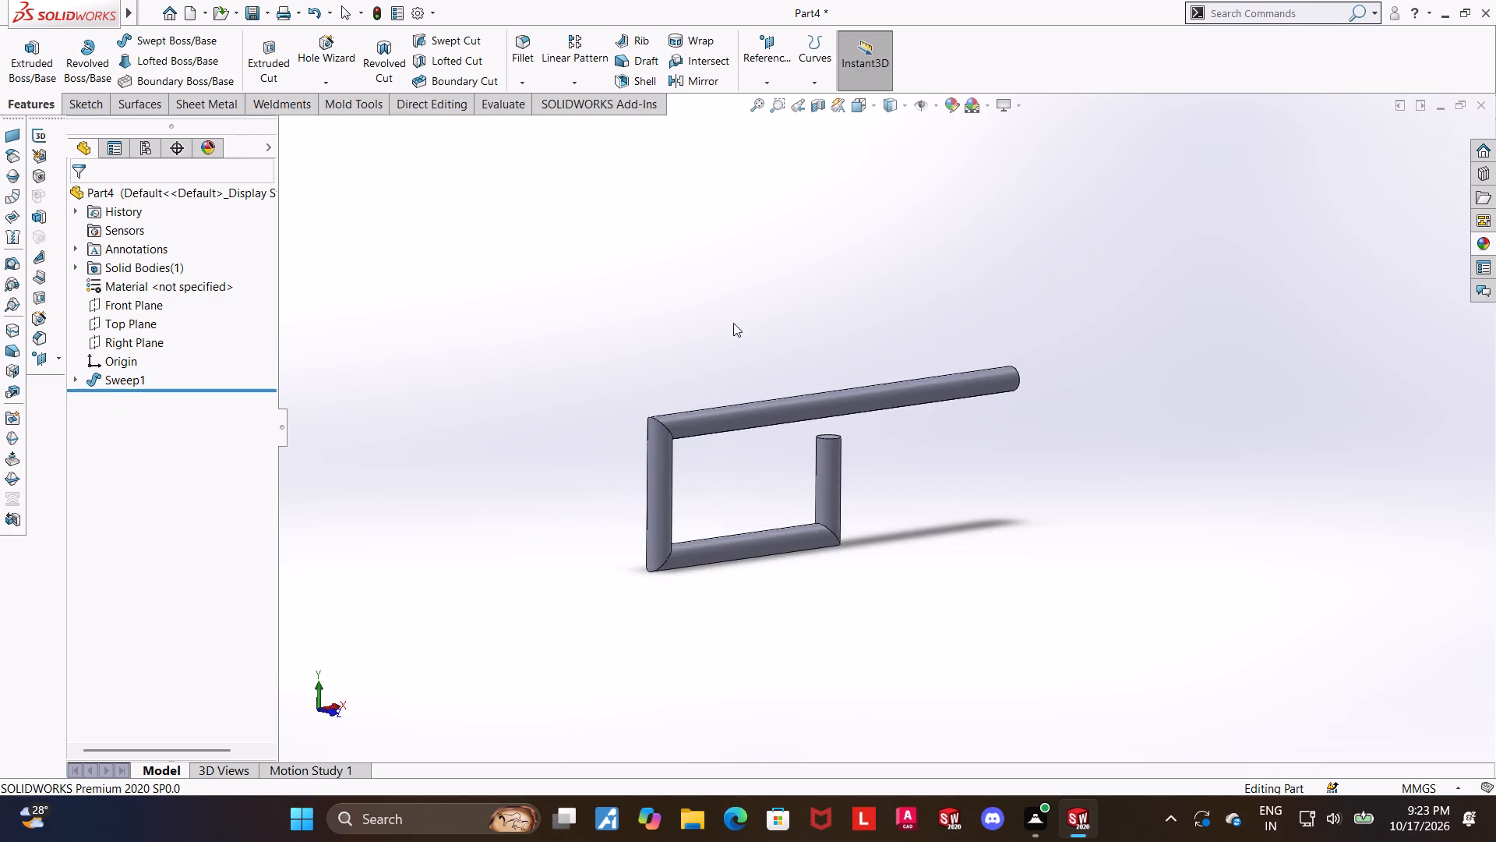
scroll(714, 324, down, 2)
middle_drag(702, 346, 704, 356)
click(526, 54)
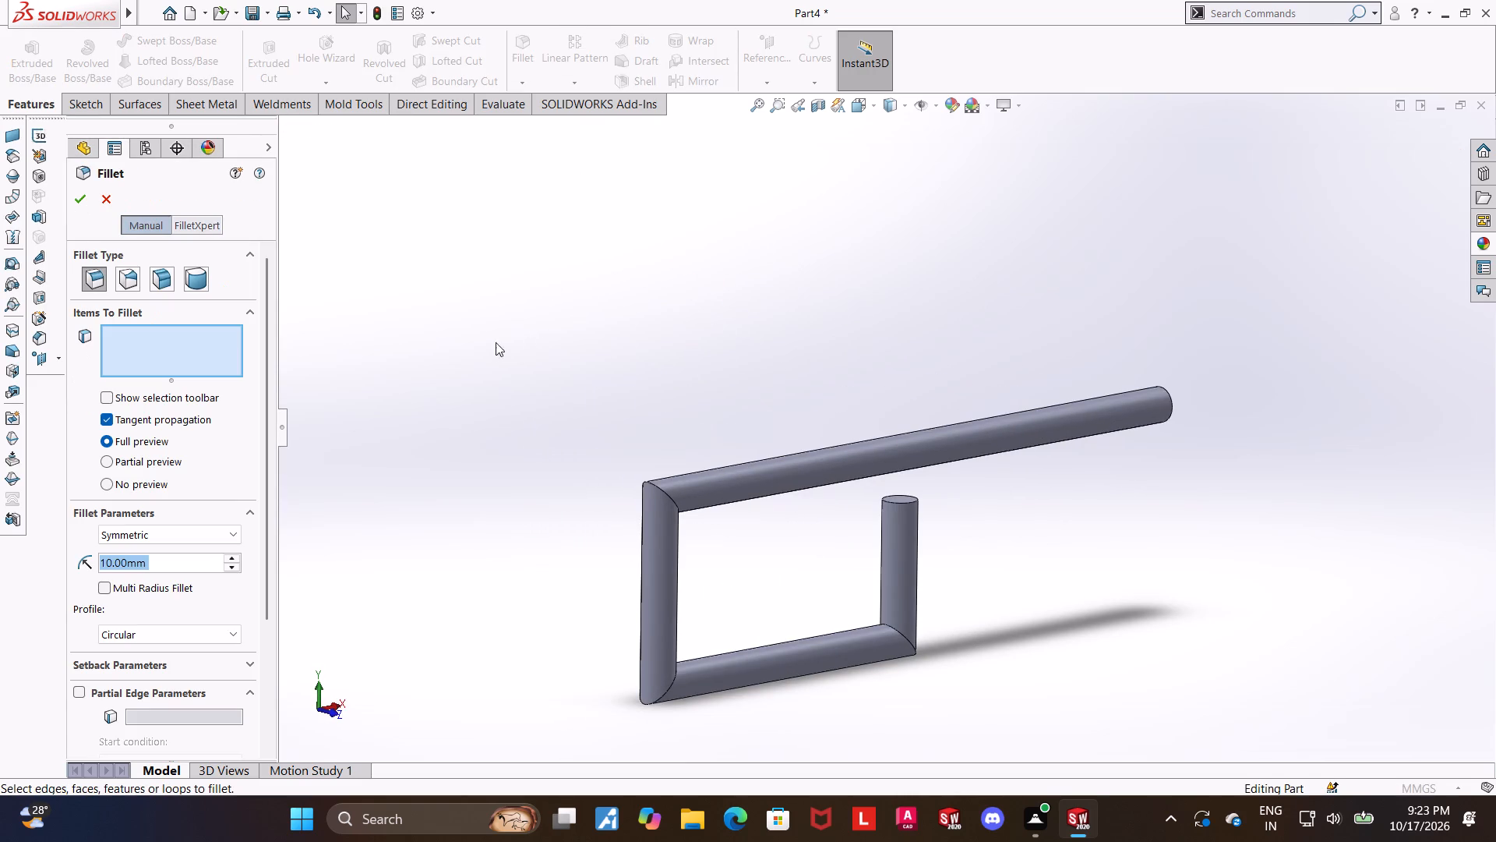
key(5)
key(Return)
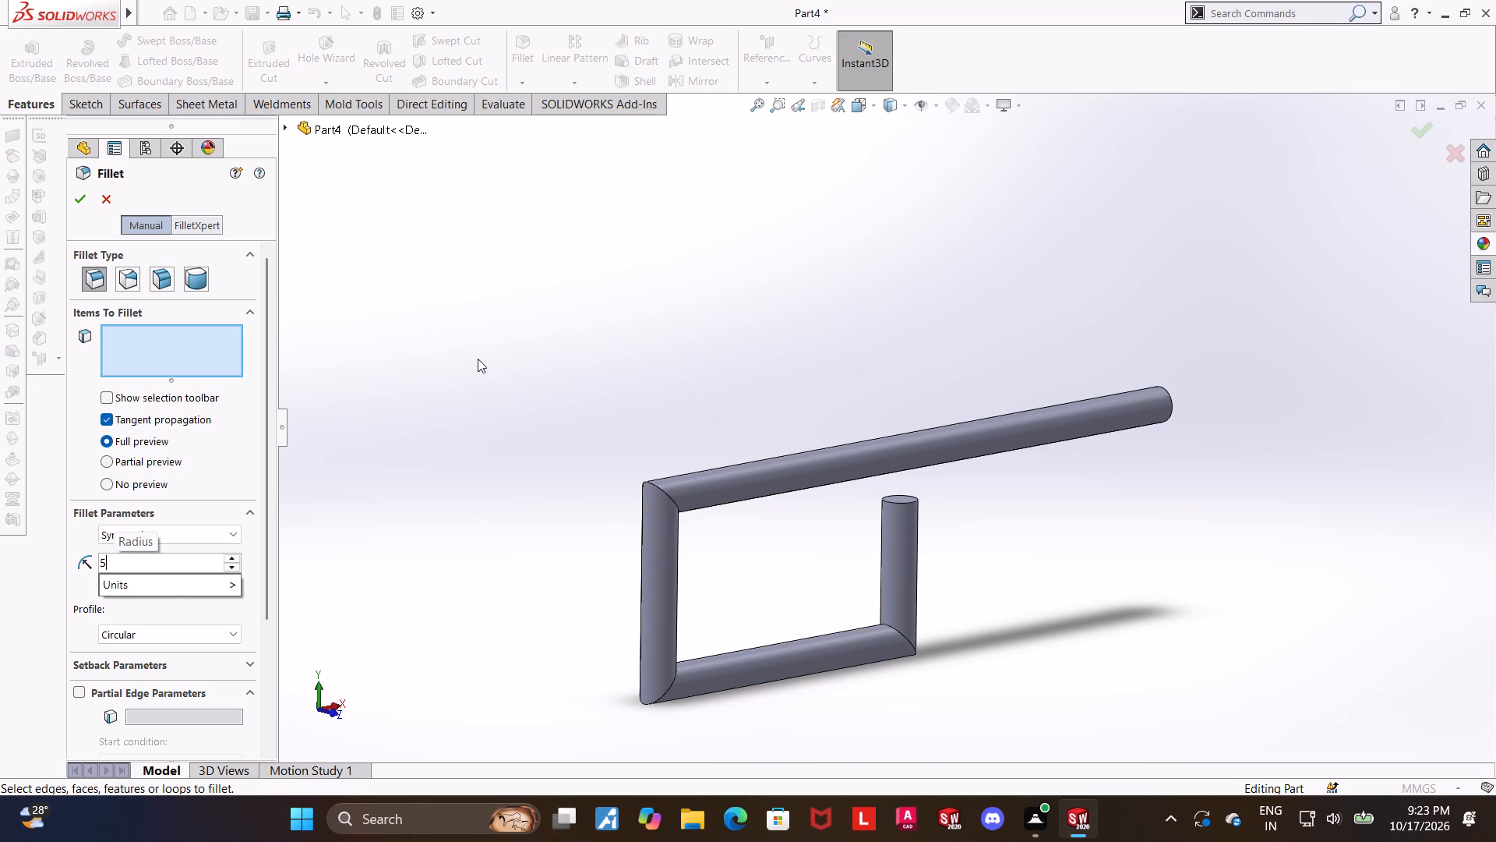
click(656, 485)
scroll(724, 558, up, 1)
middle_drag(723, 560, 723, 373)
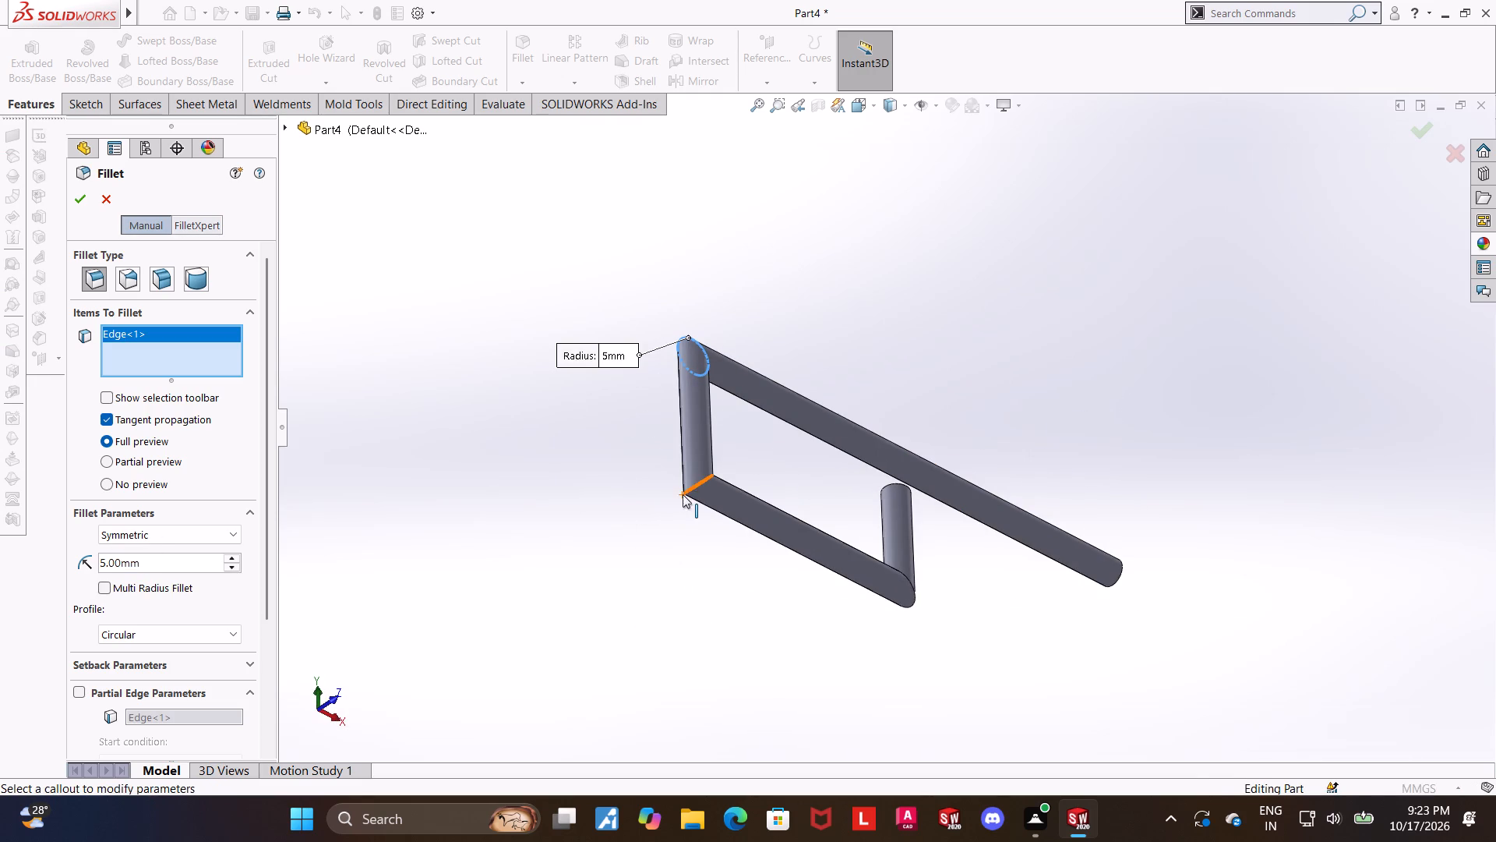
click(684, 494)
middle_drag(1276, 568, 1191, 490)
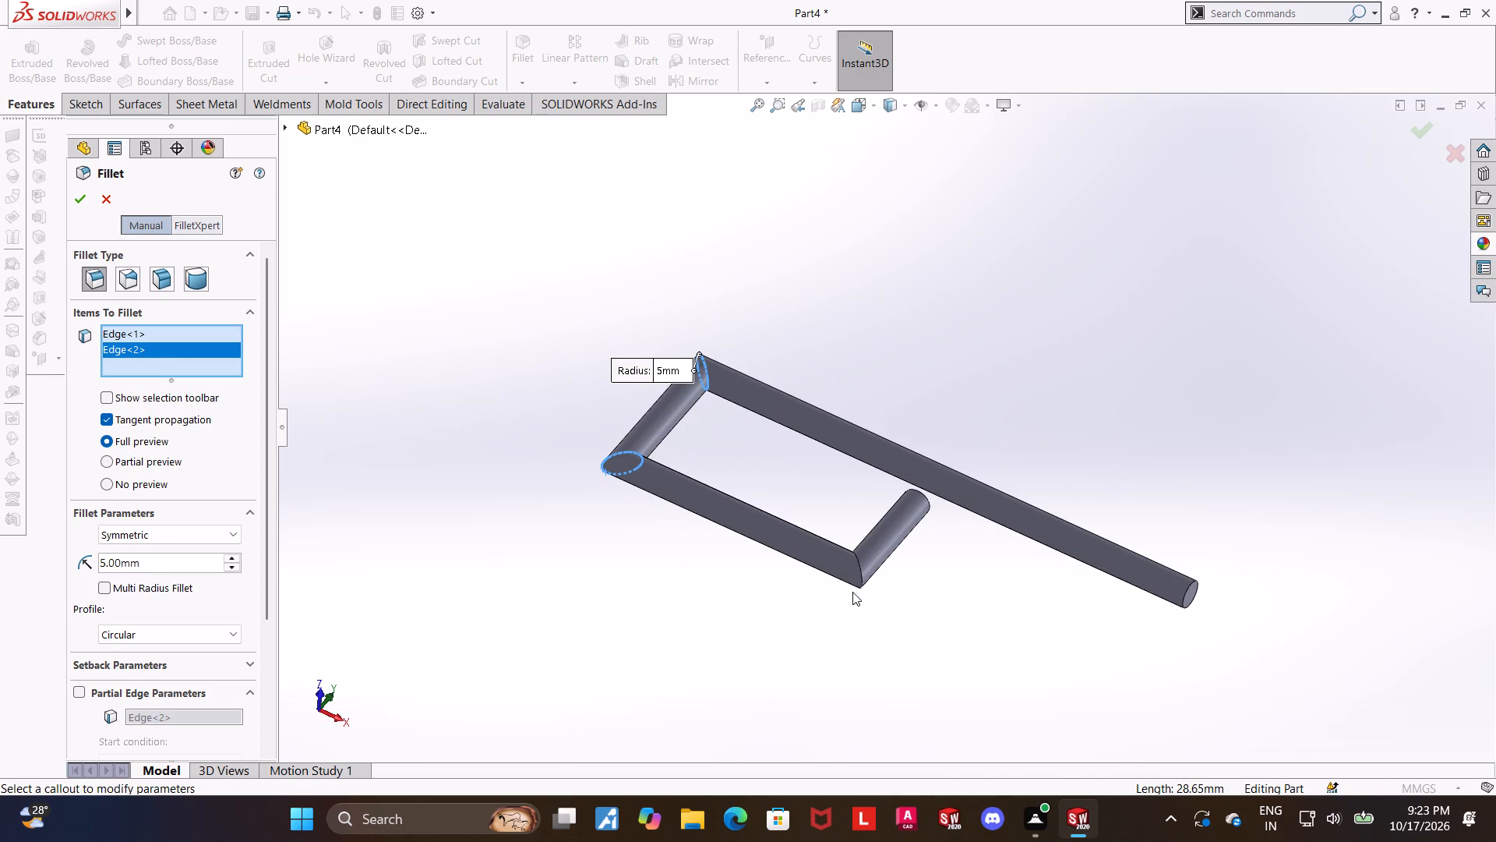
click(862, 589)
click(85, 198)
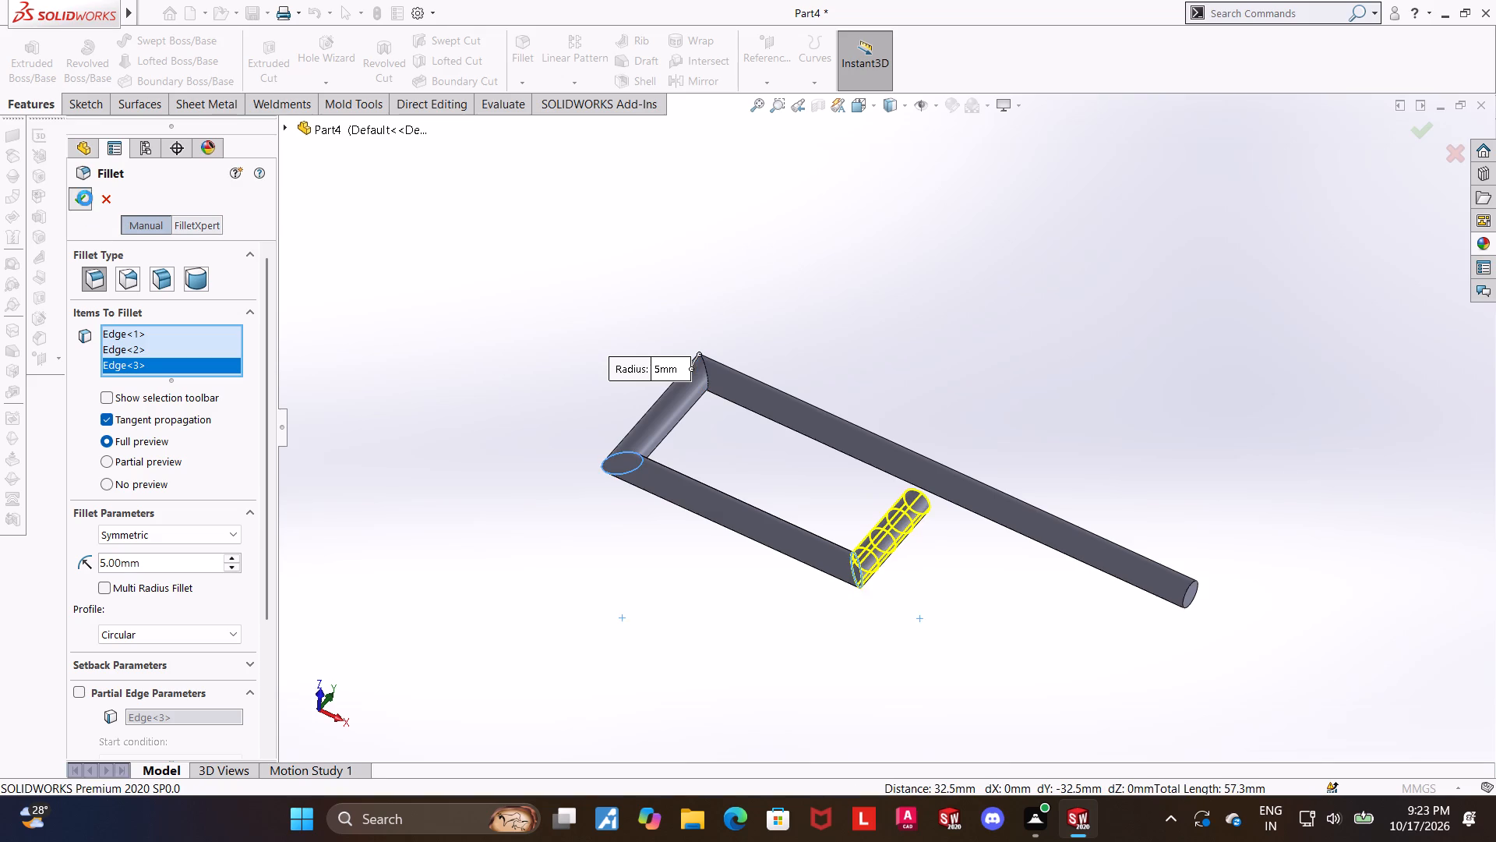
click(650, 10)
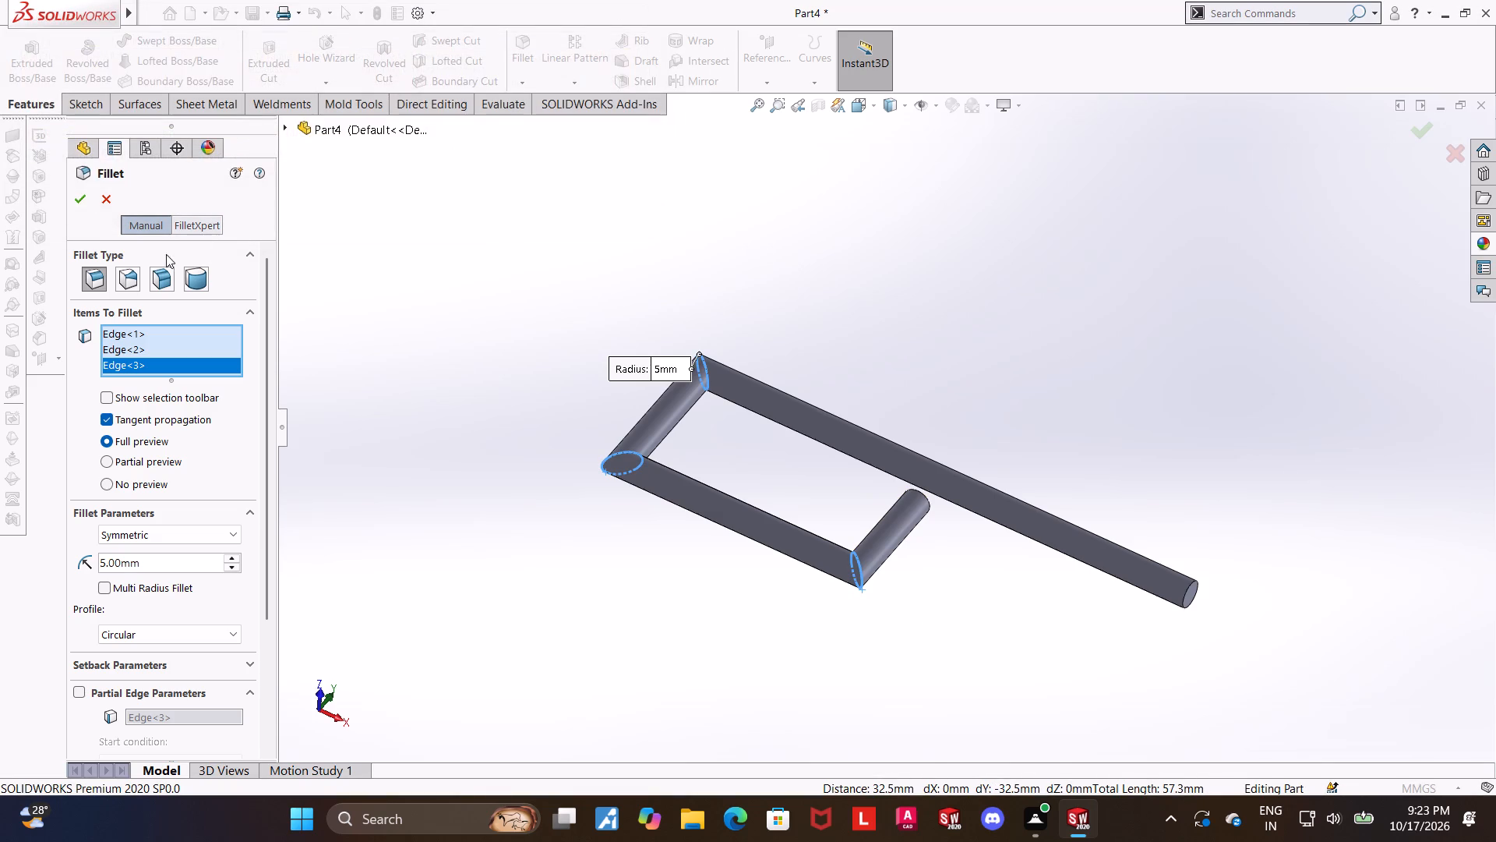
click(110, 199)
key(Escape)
Undo the swept boss, leaving only its path sketch.
key(ctrl+z)
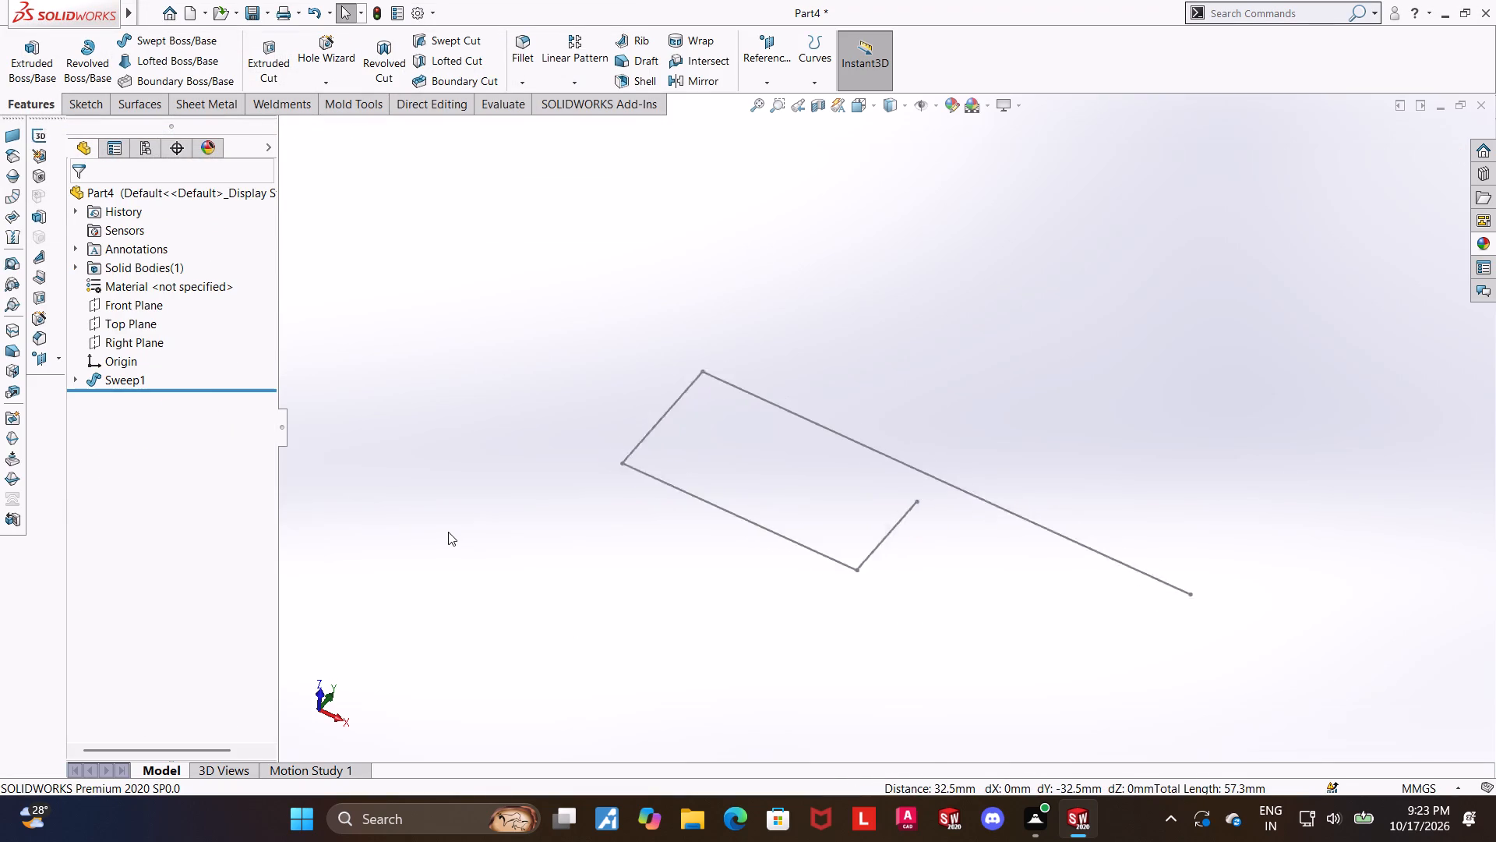
Reopen the open-line path sketch for editing, viewed normal to its plane.
click(134, 362)
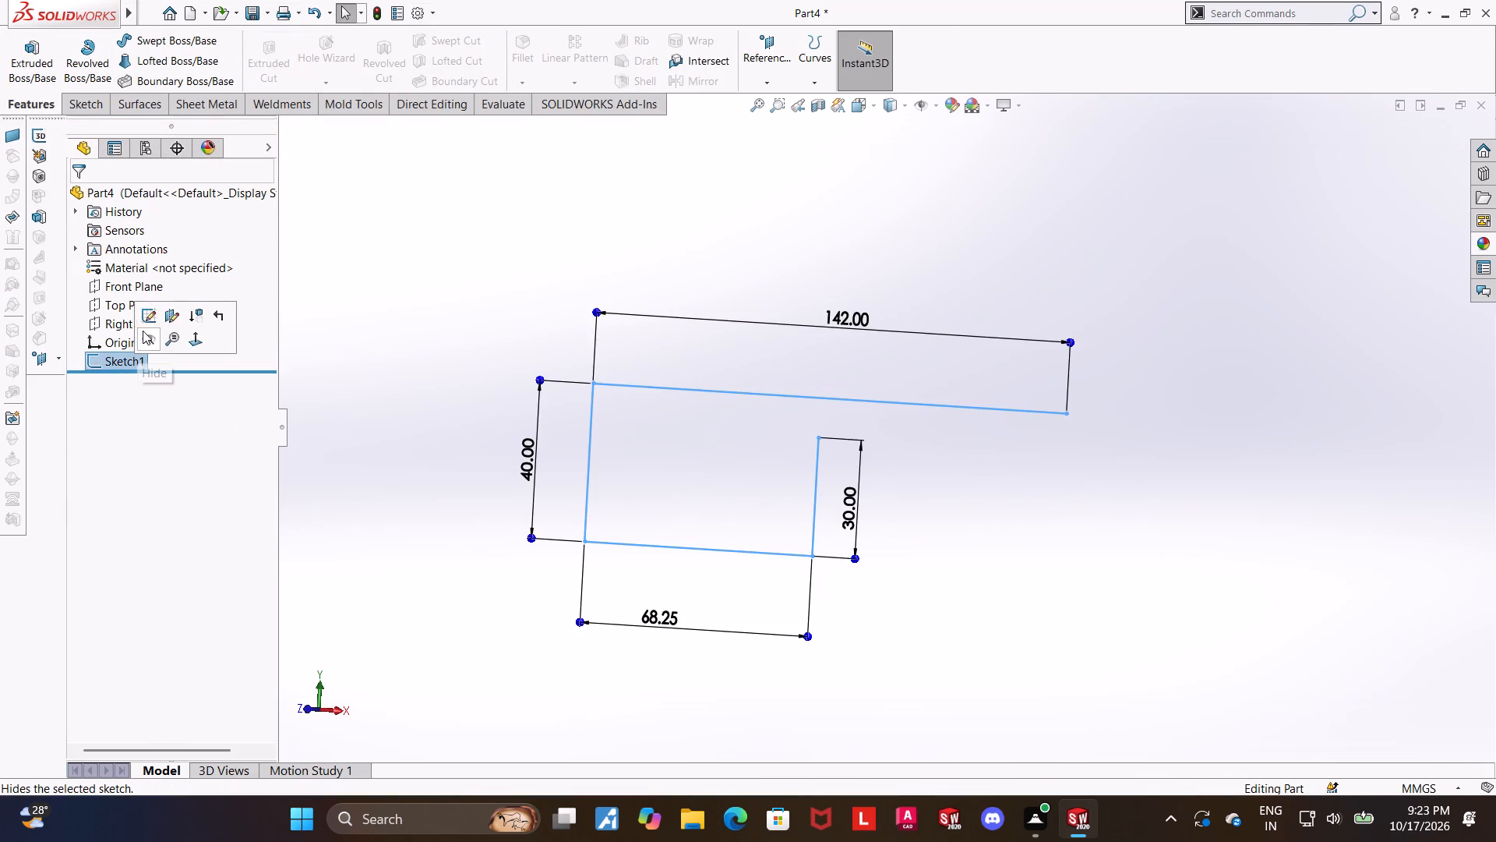
click(150, 322)
click(133, 365)
click(165, 346)
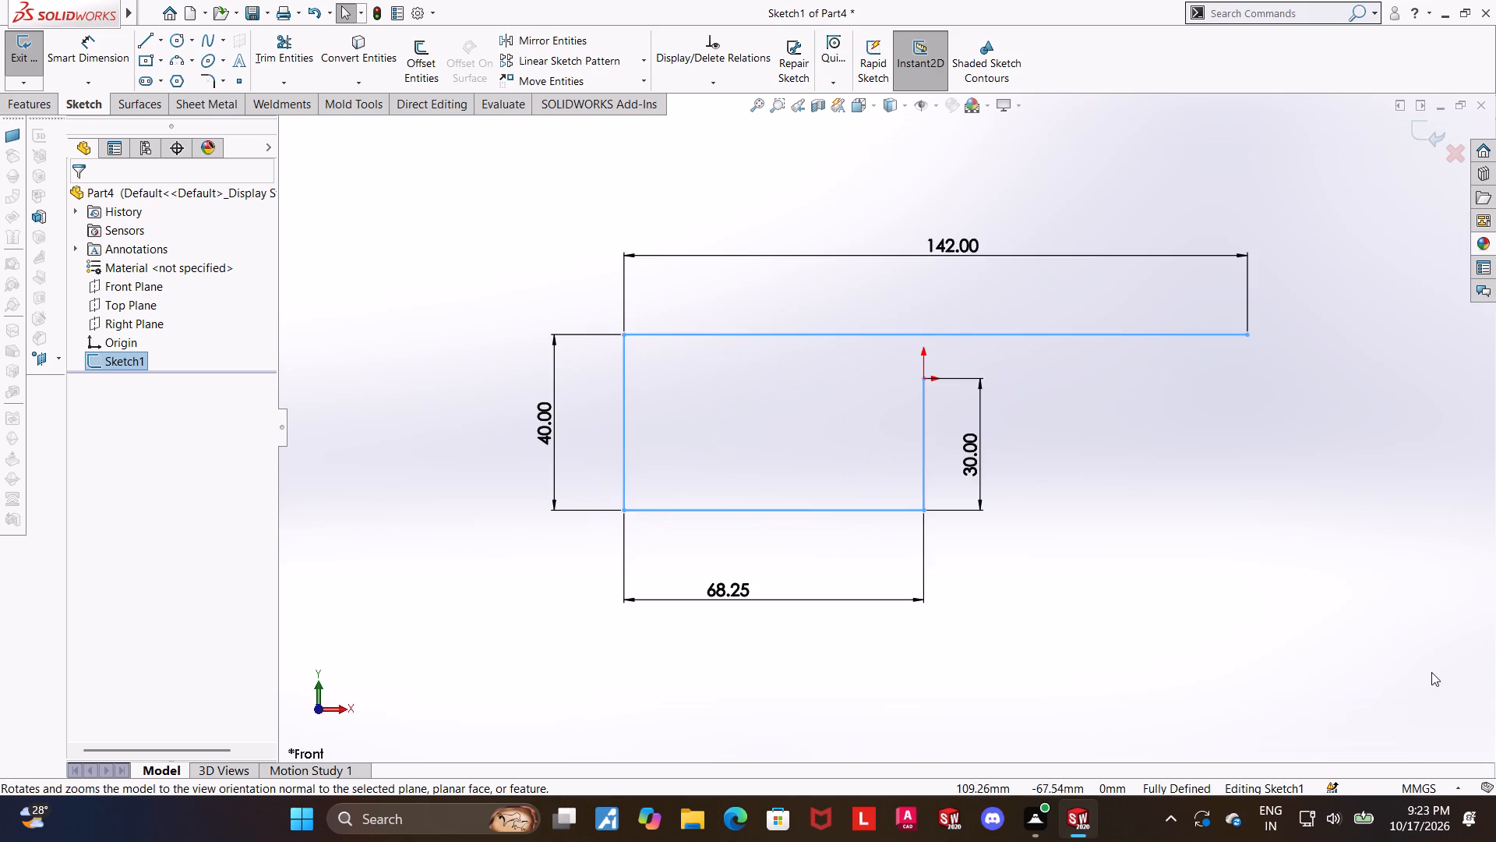
scroll(1492, 663, up, 1)
scroll(815, 484, down, 2)
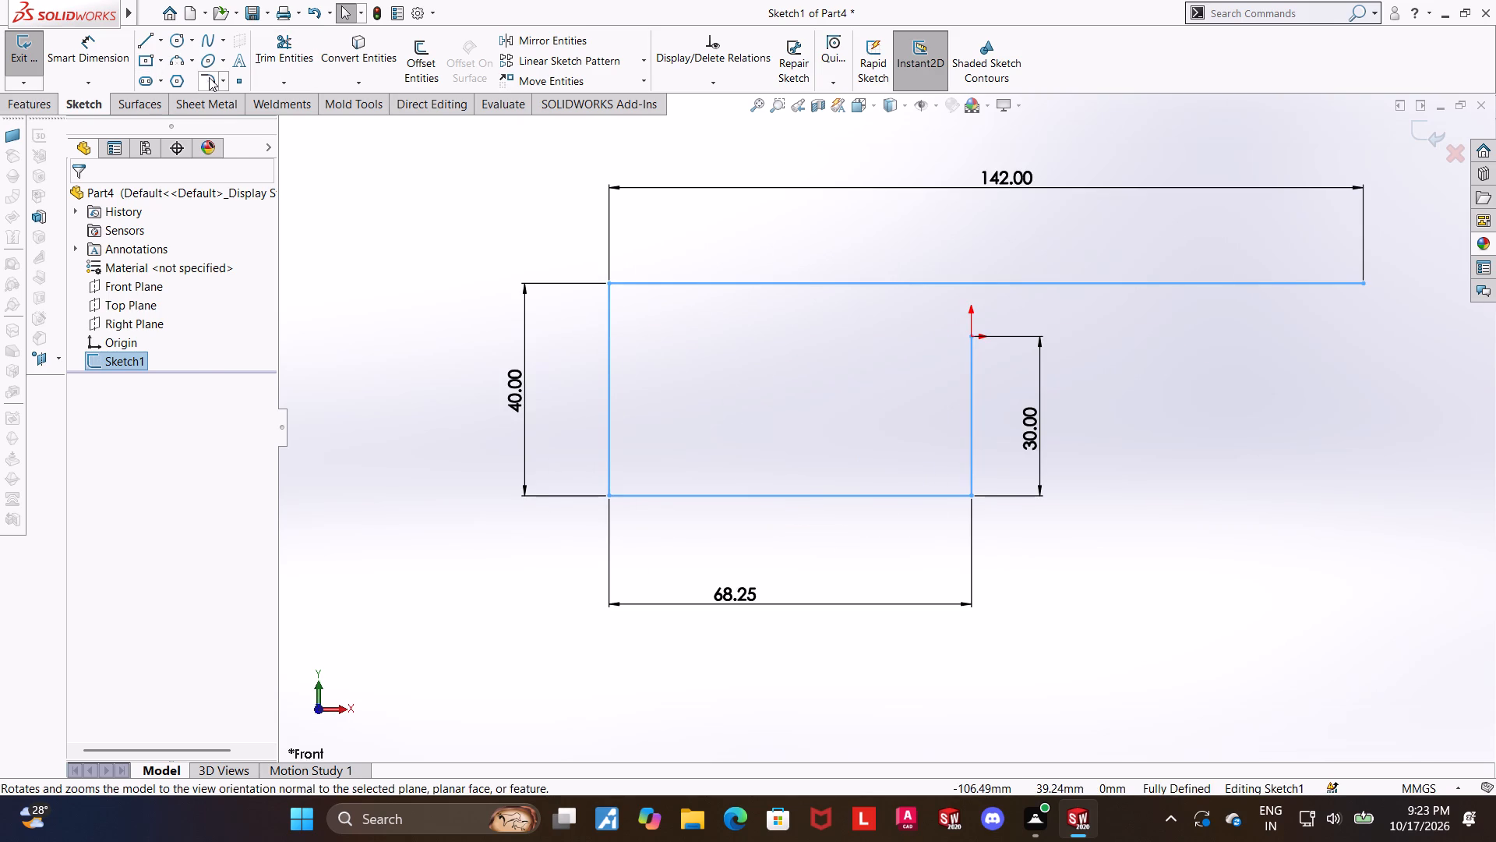
Round the three corners of the path sketch with 5 mm sketch fillets and exit the sketch.
click(209, 77)
key(5)
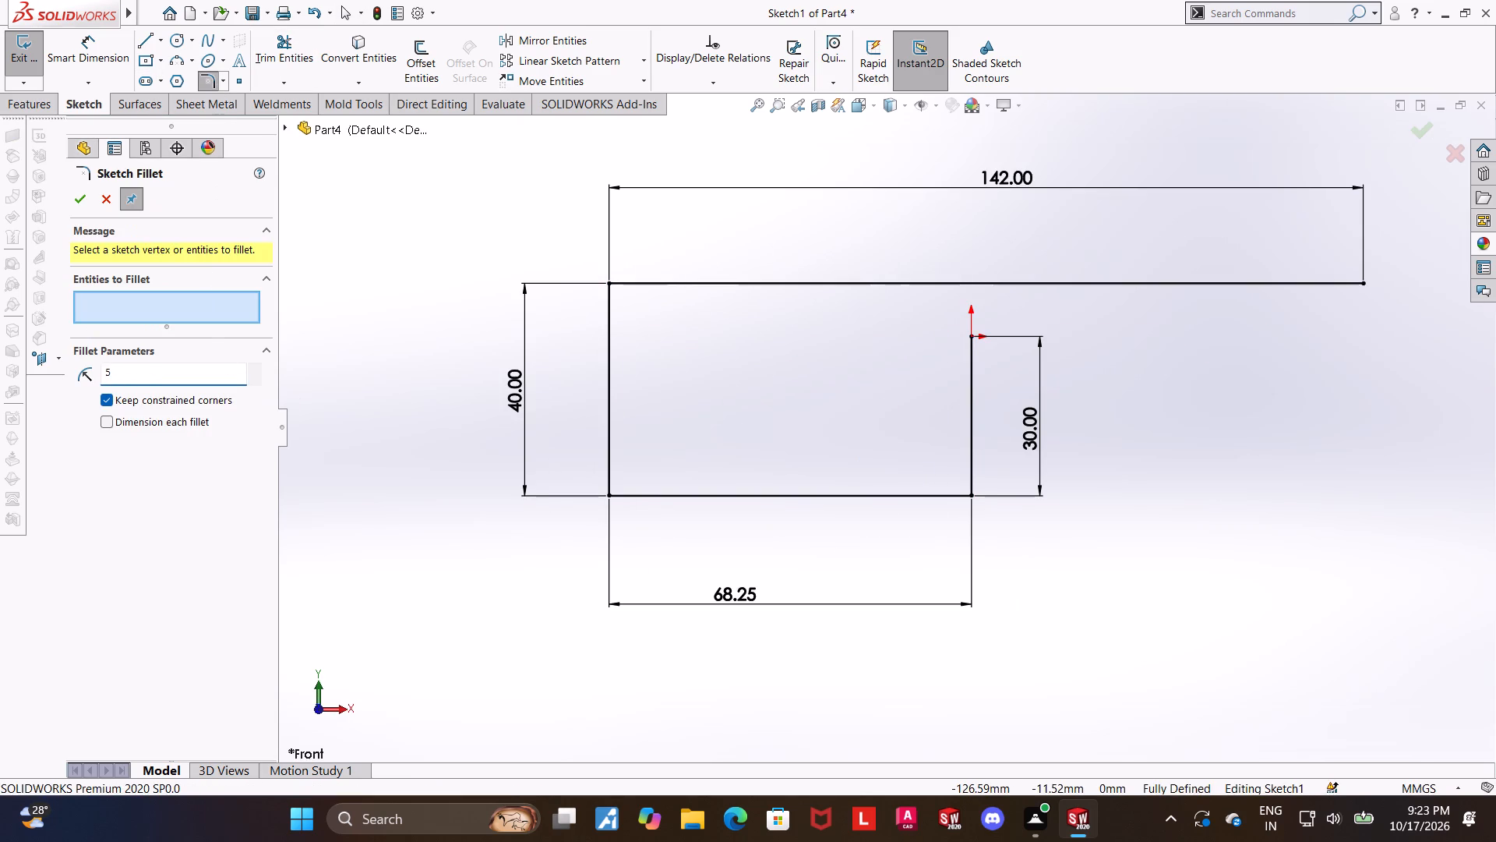
key(Return)
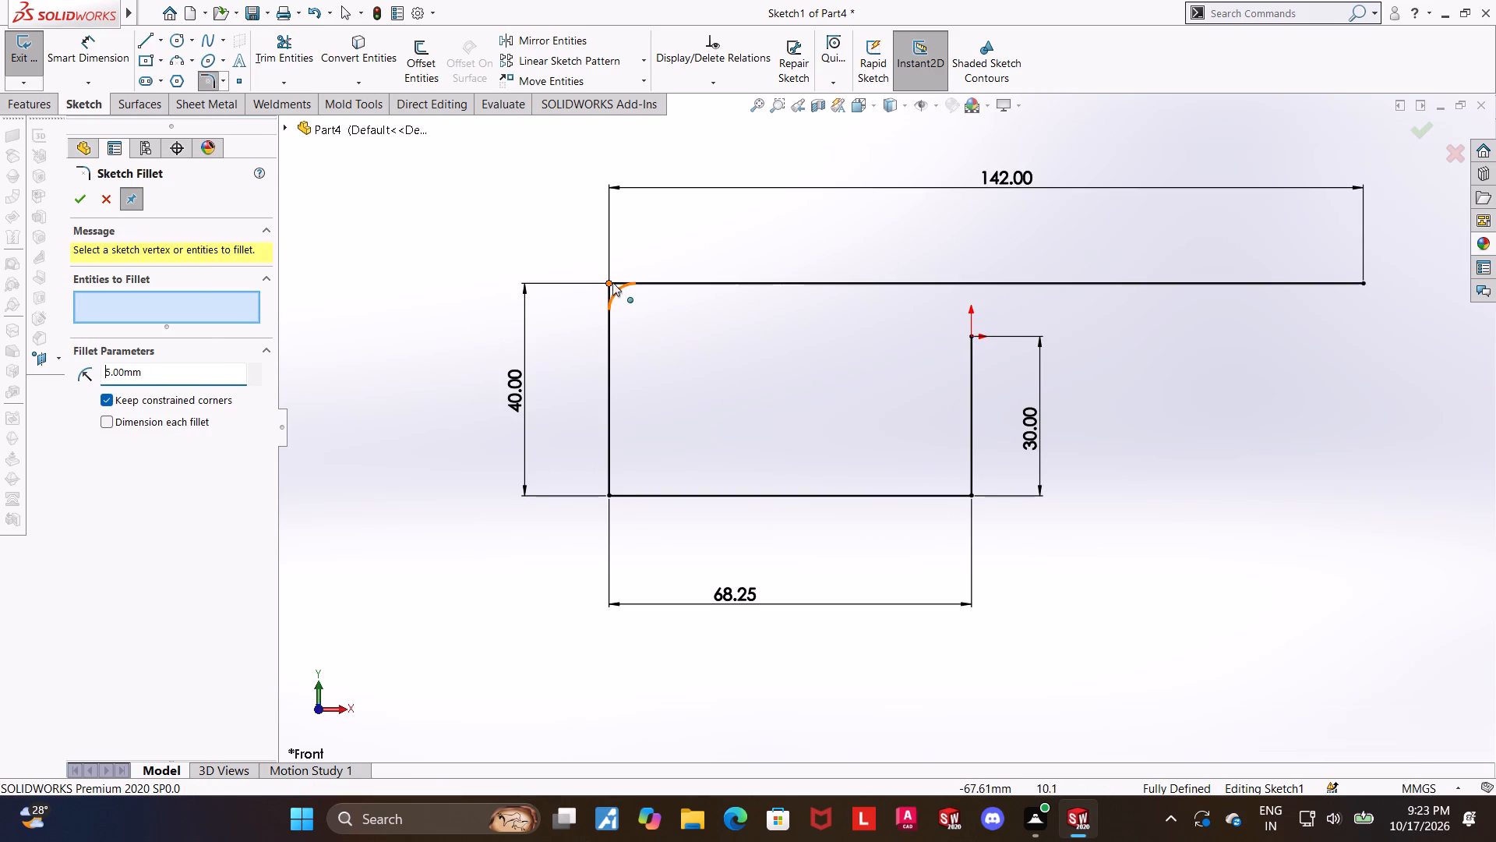
click(612, 283)
click(609, 491)
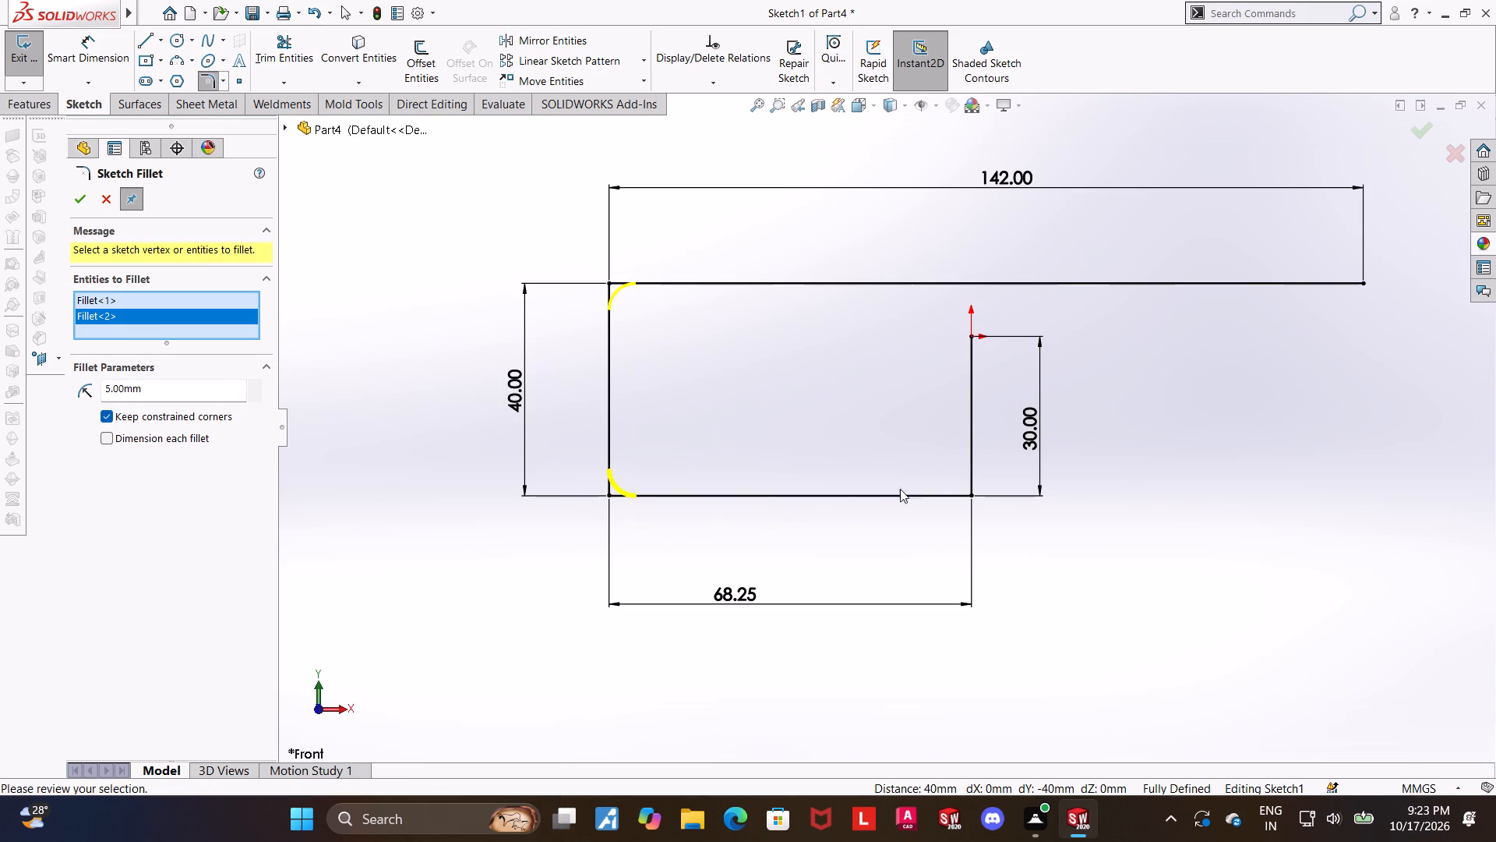
click(969, 491)
scroll(928, 457, up, 1)
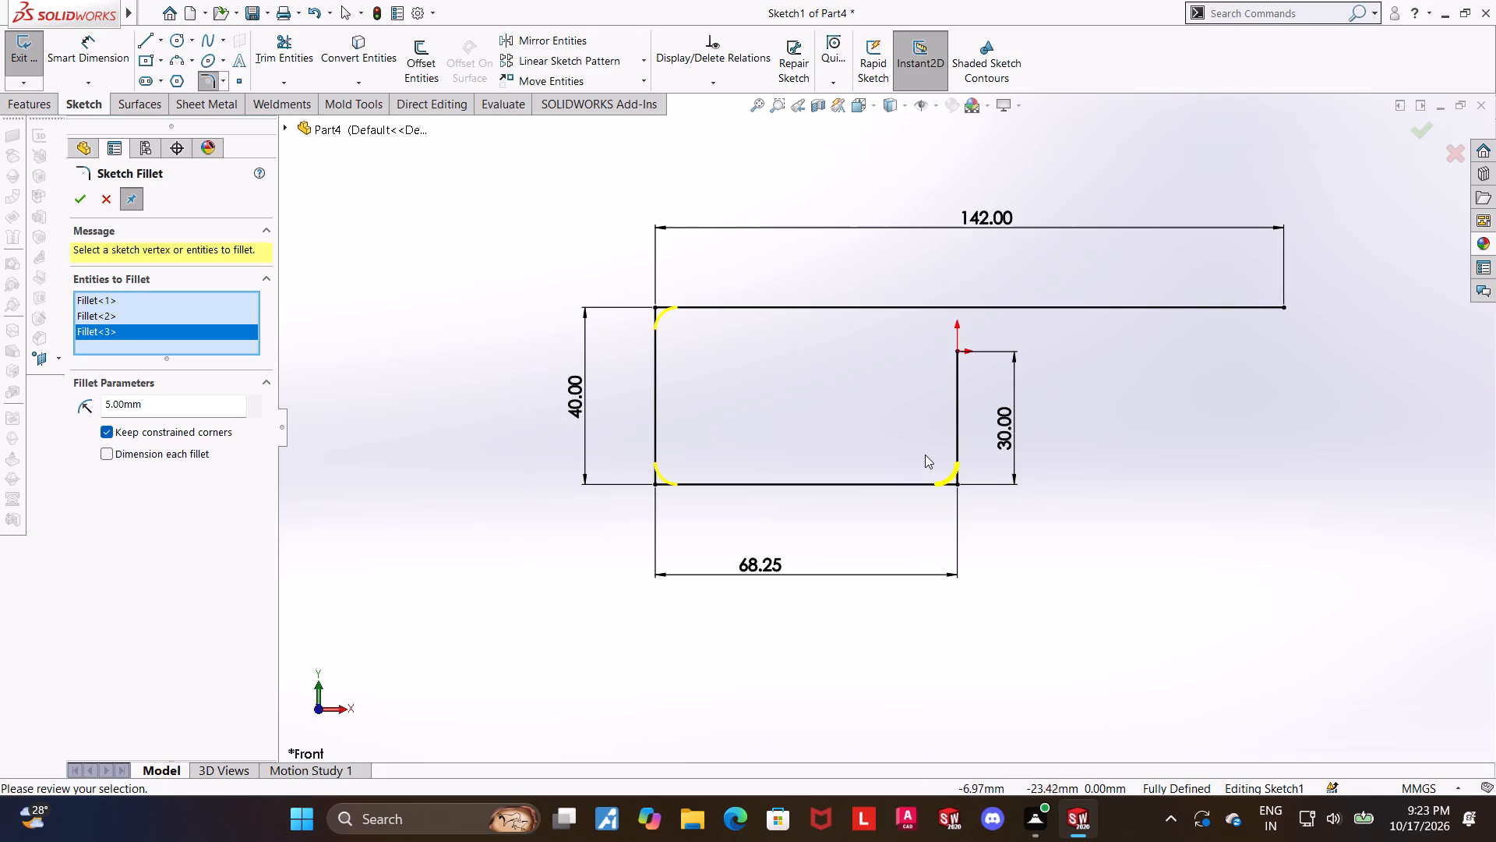
scroll(1047, 333, down, 1)
scroll(879, 387, up, 1)
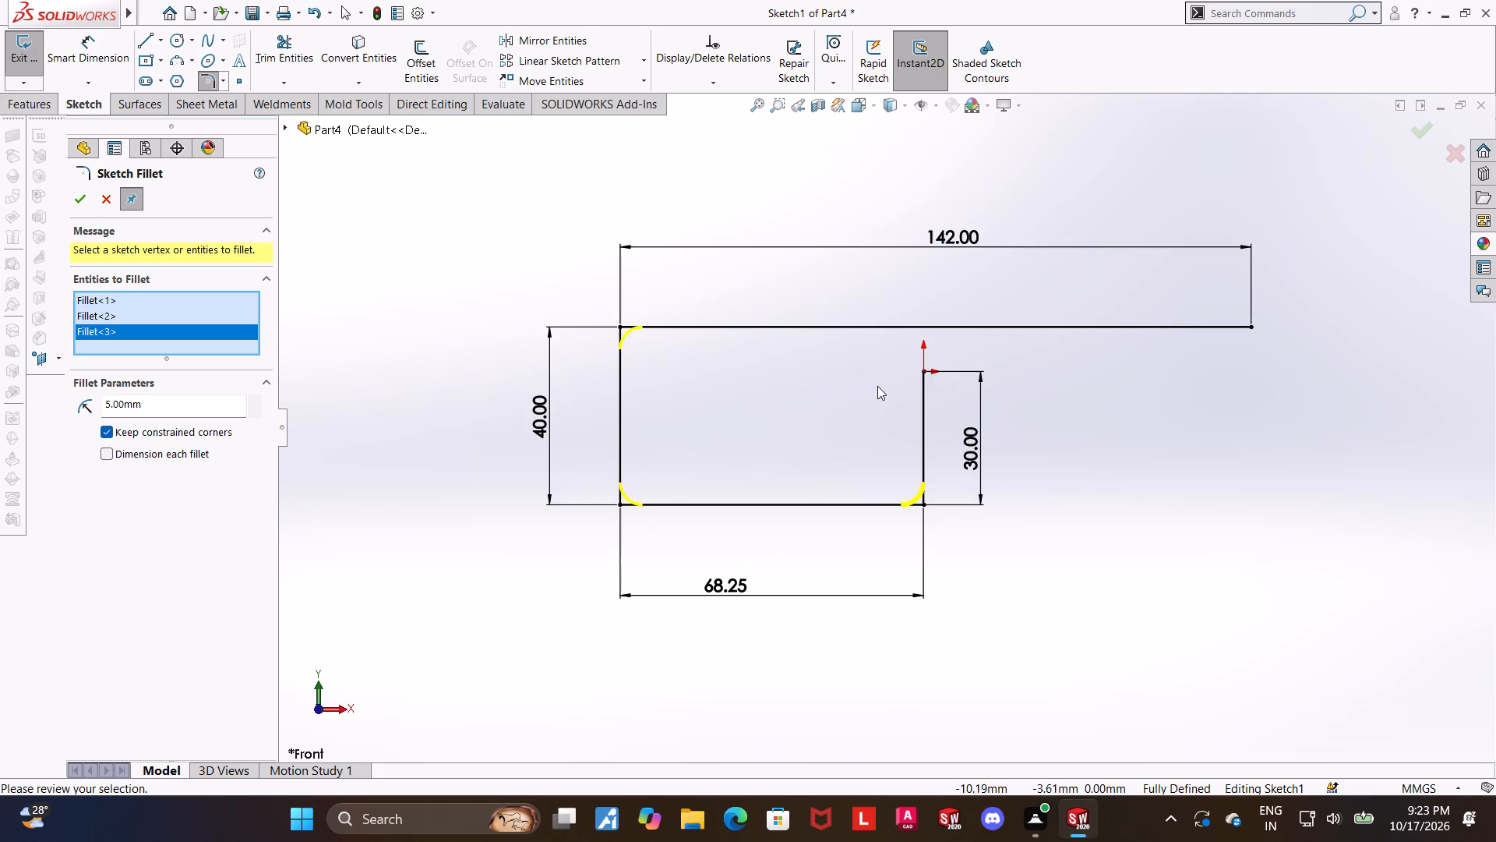
scroll(877, 374, down, 1)
scroll(1006, 419, up, 1)
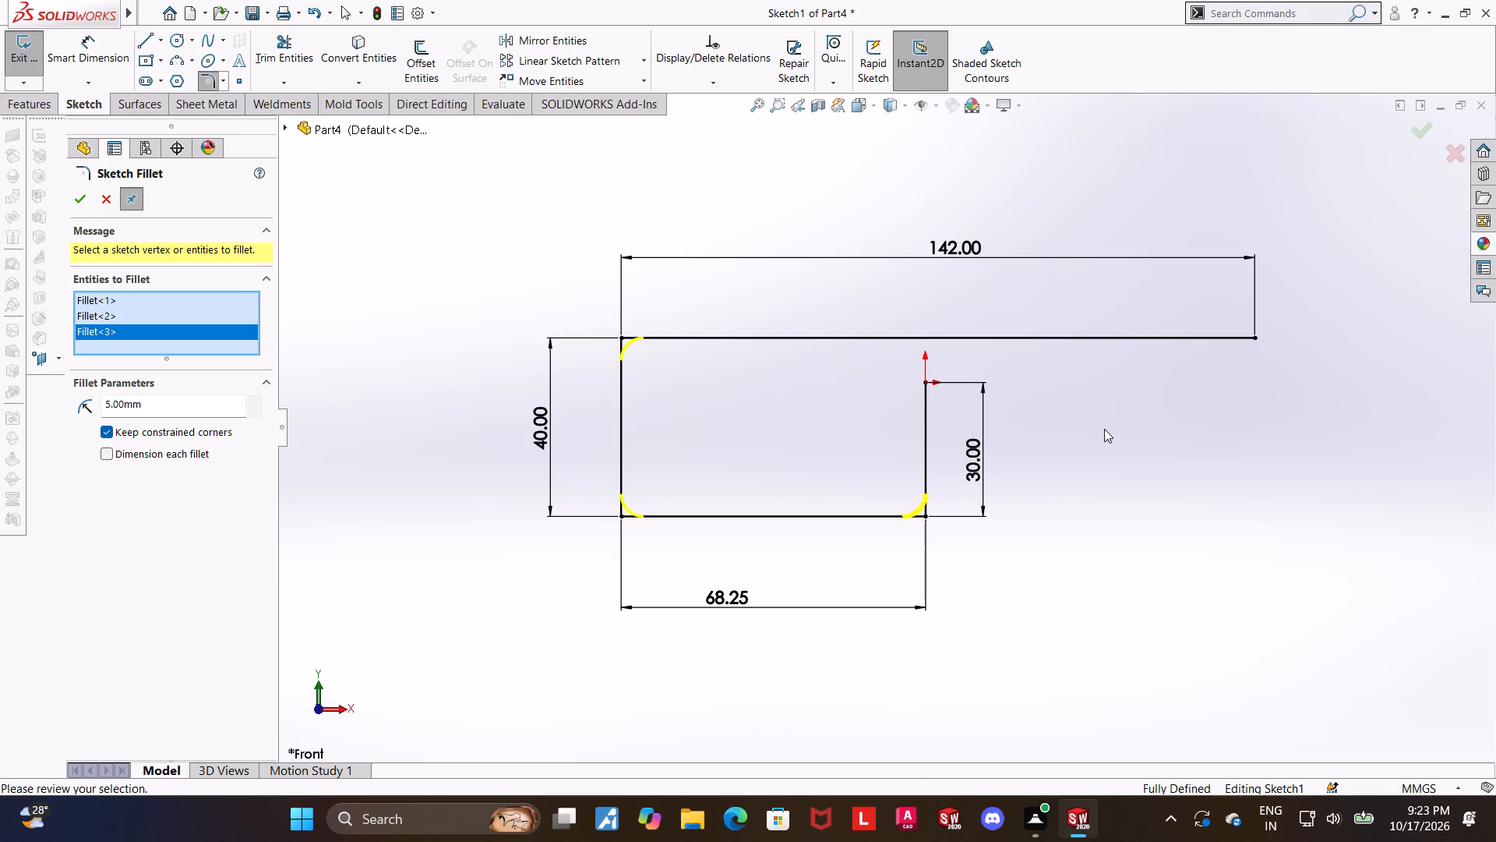
scroll(1104, 429, down, 1)
scroll(1085, 416, up, 1)
scroll(997, 416, down, 1)
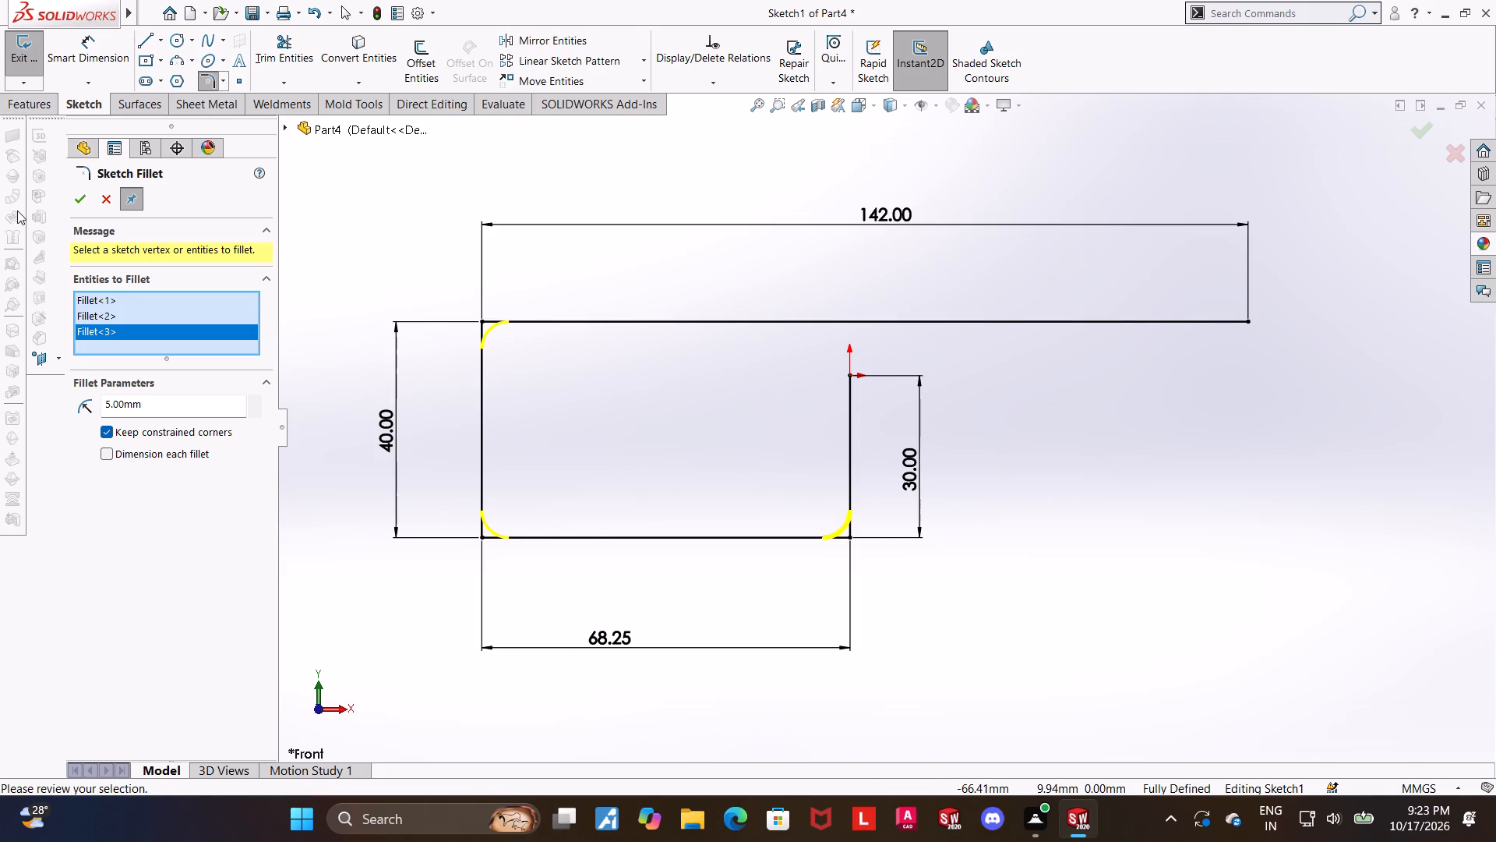
click(81, 191)
scroll(662, 395, up, 1)
scroll(989, 473, down, 1)
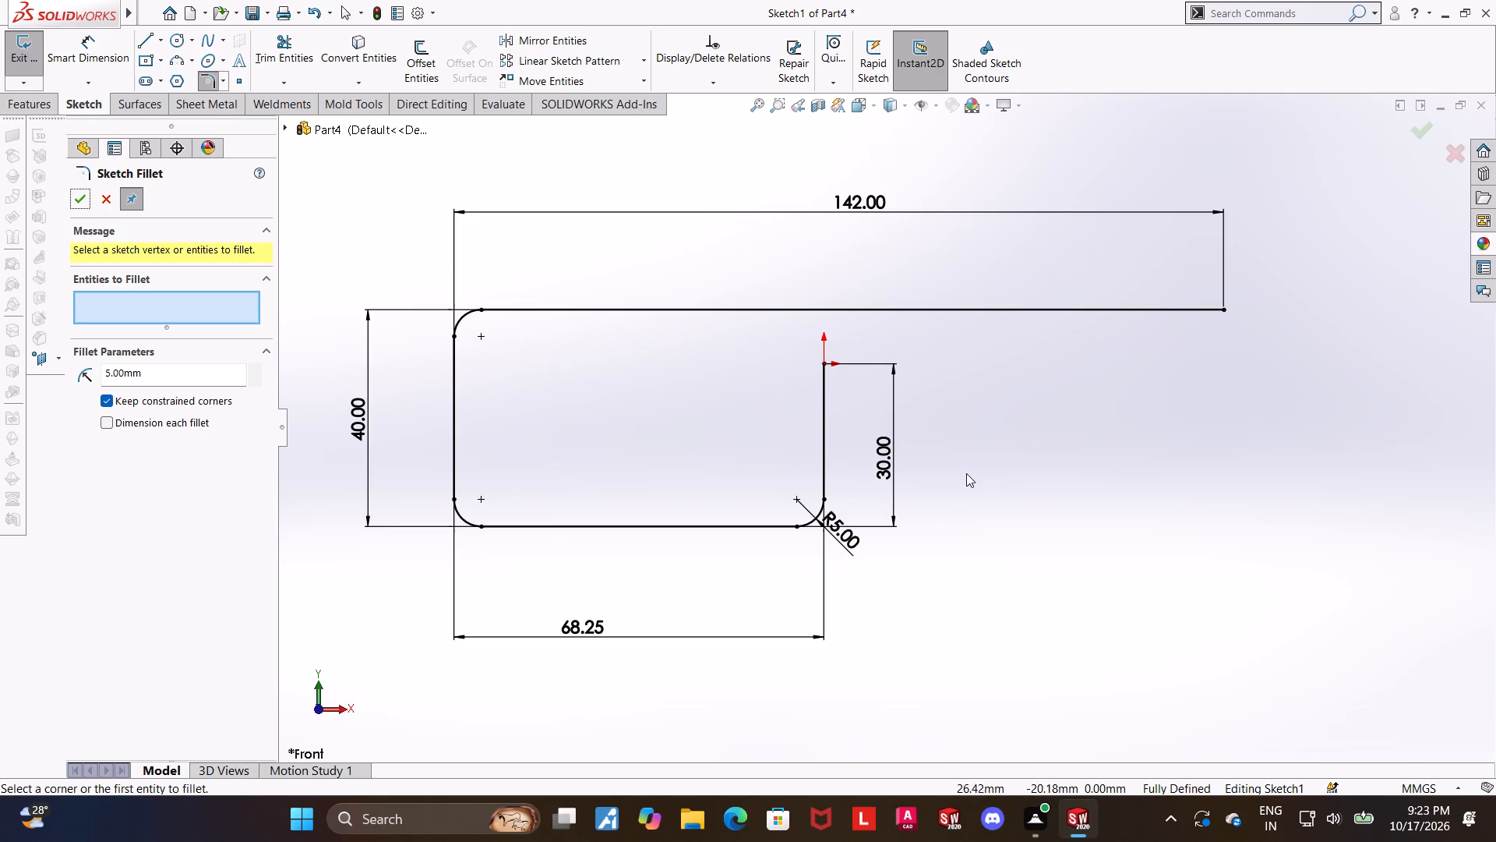
scroll(960, 476, down, 1)
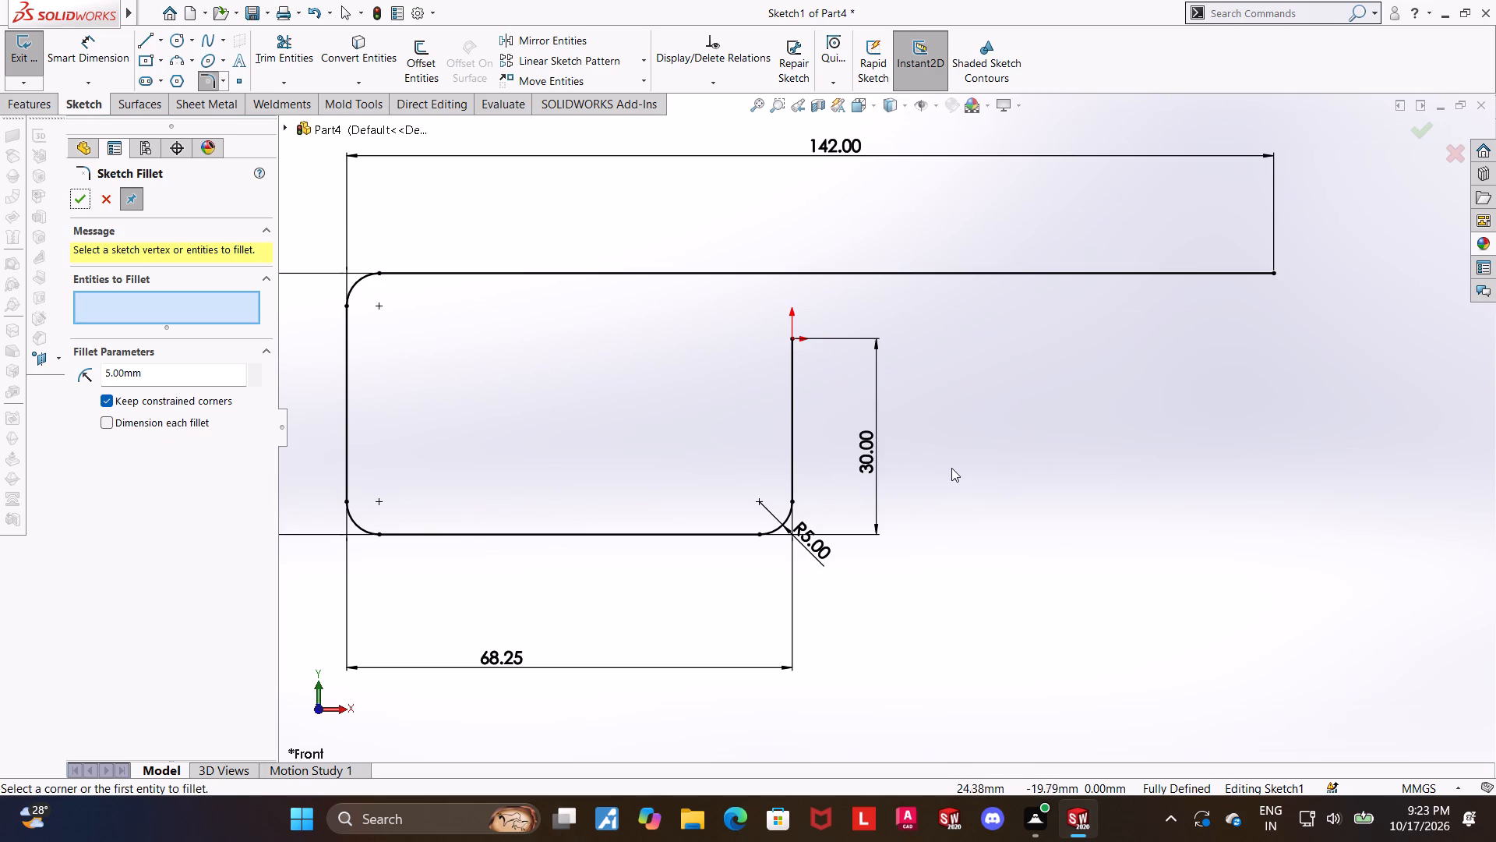
scroll(1028, 380, up, 2)
click(76, 196)
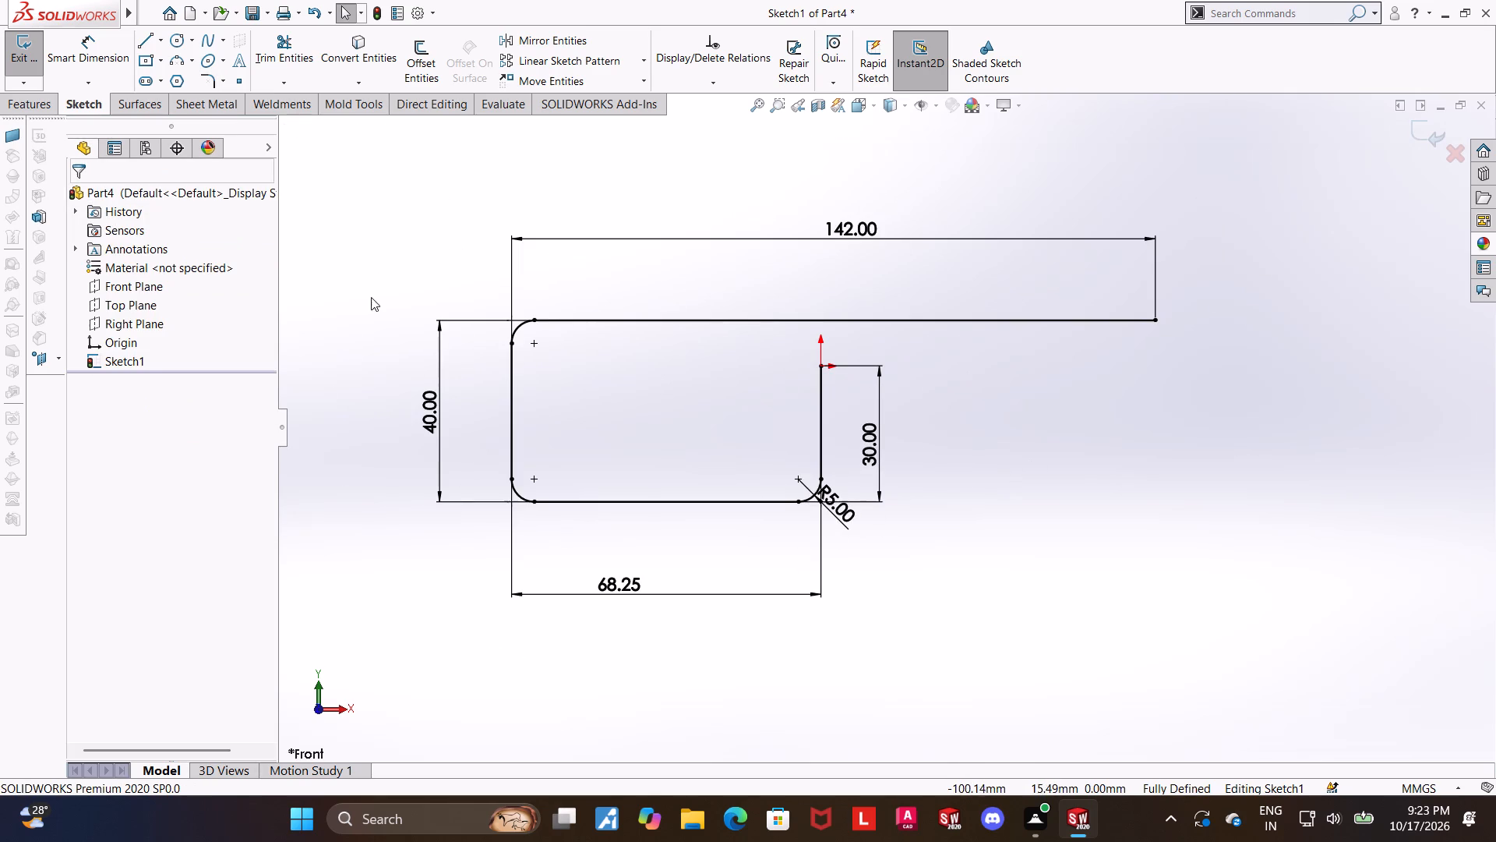
click(1426, 136)
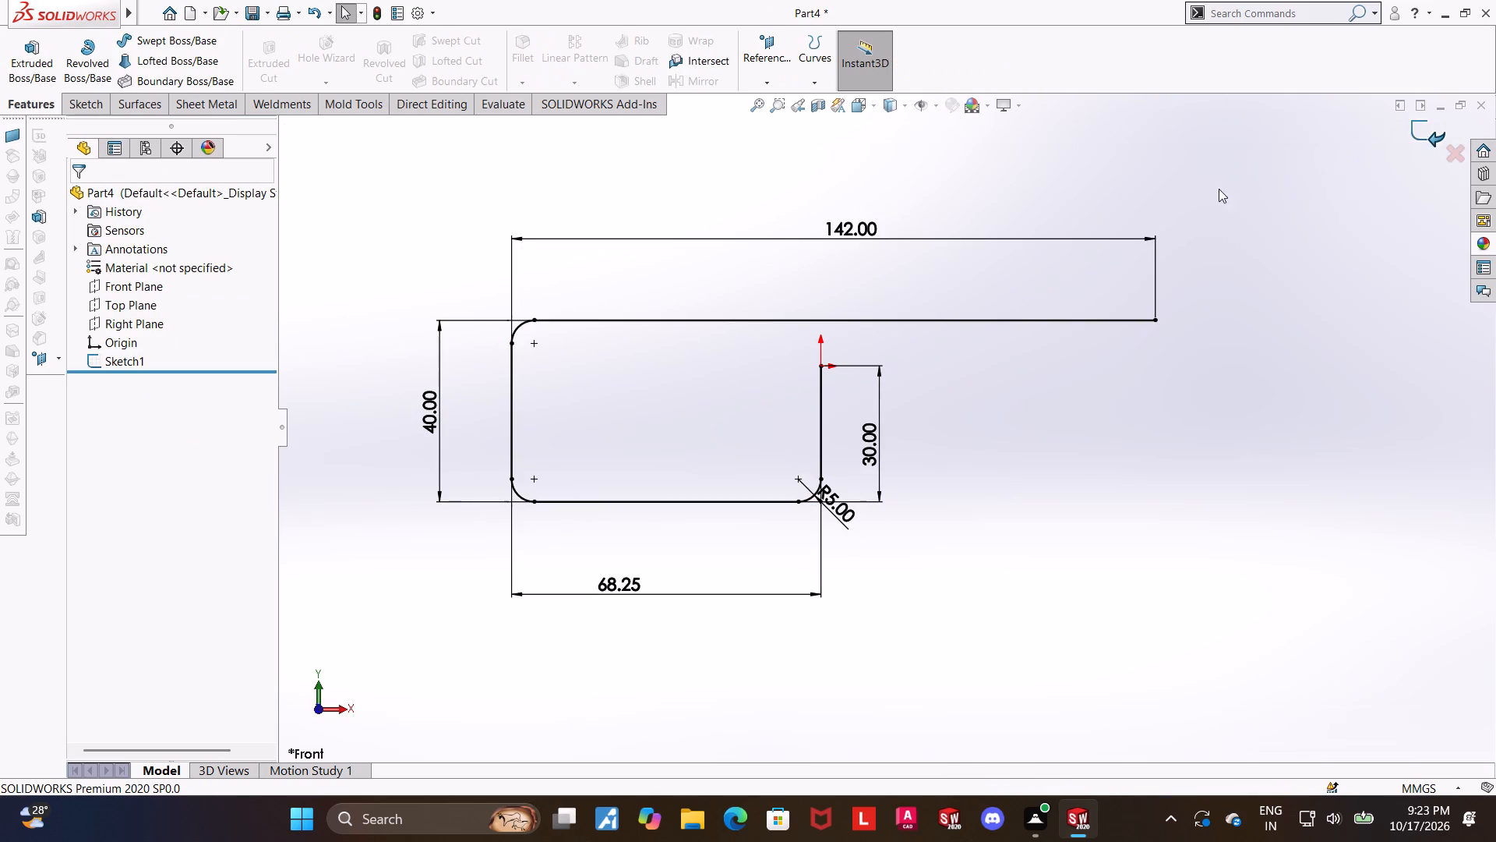
Create a swept boss with a 7.5 mm diameter circular profile along the filleted path sketch.
click(93, 366)
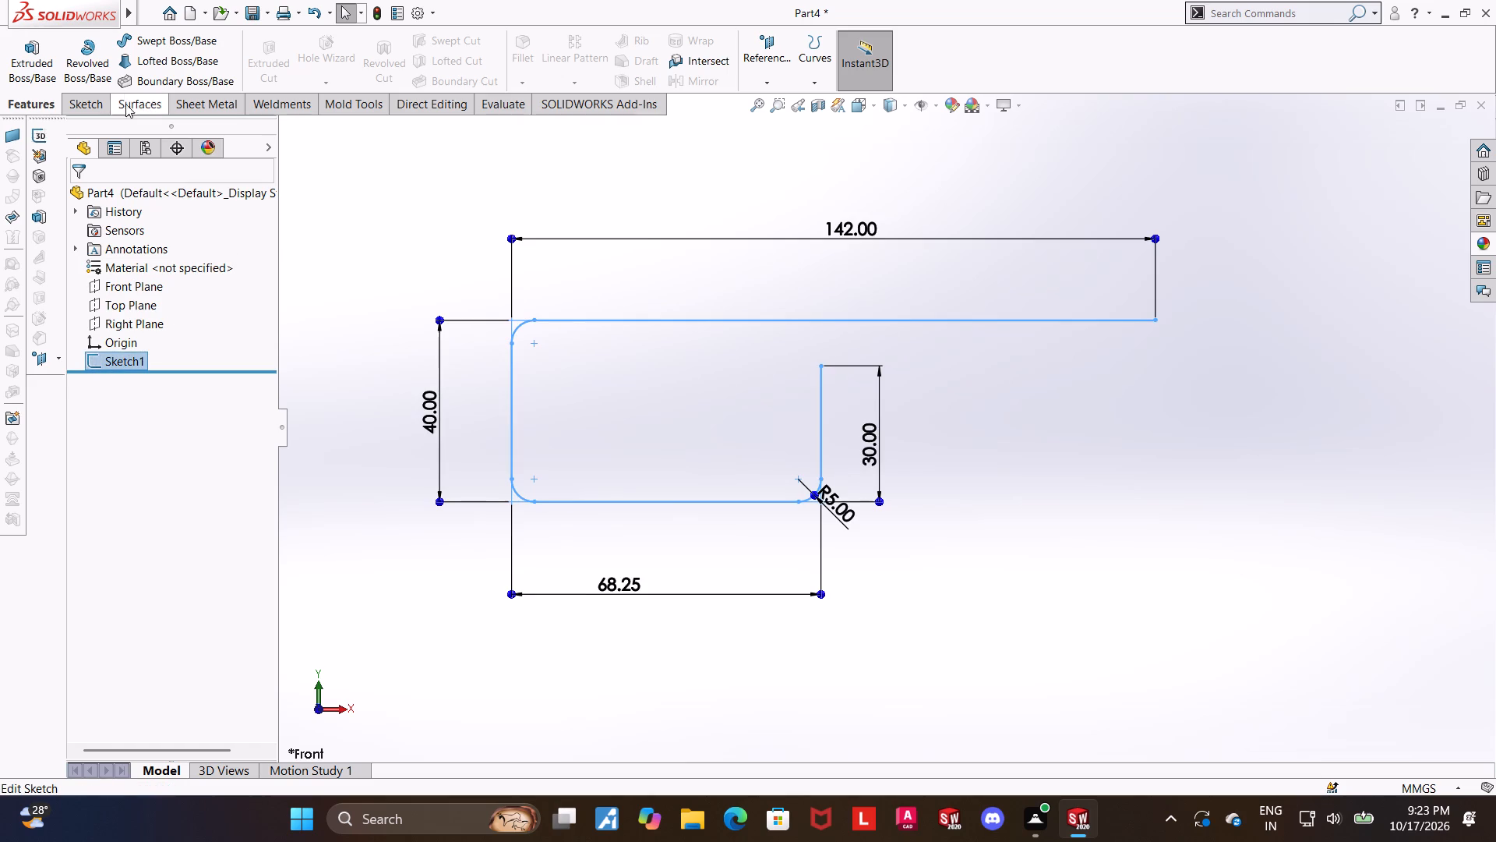
click(146, 35)
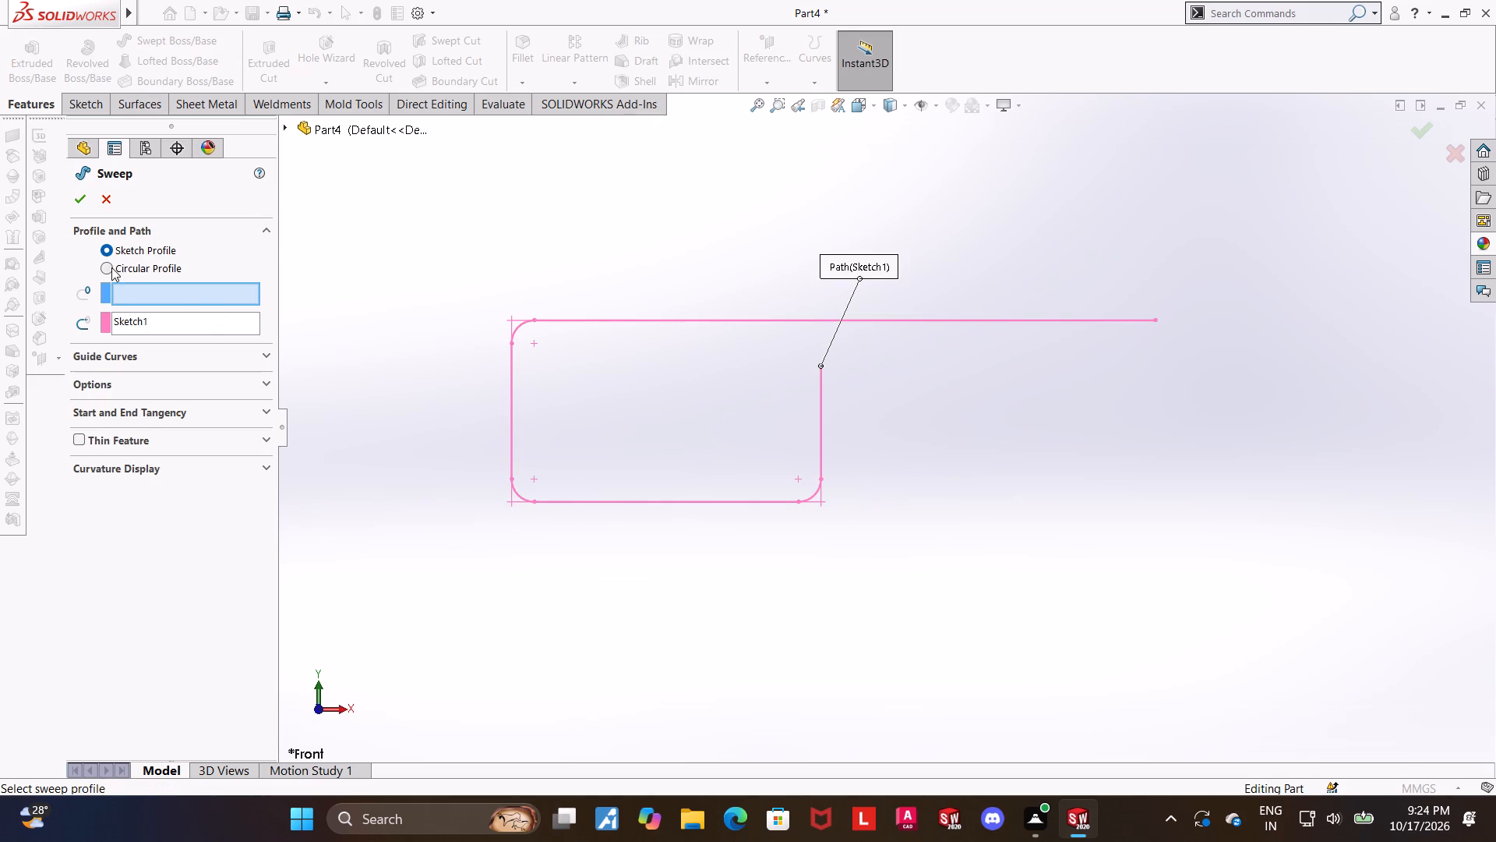
click(111, 267)
click(178, 313)
drag(185, 320, 35, 325)
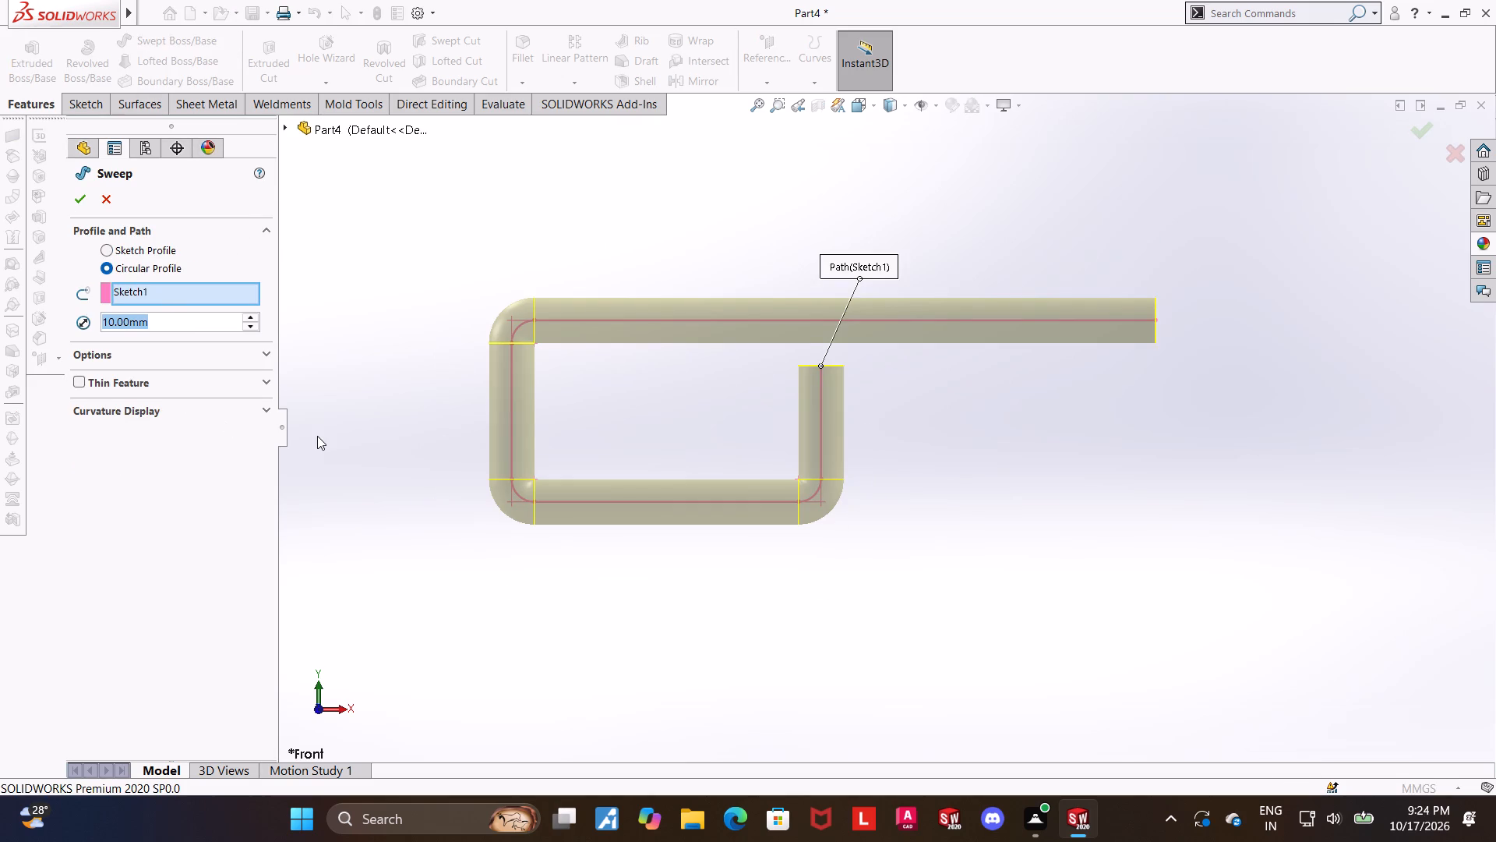
text(7.5)
key(Return)
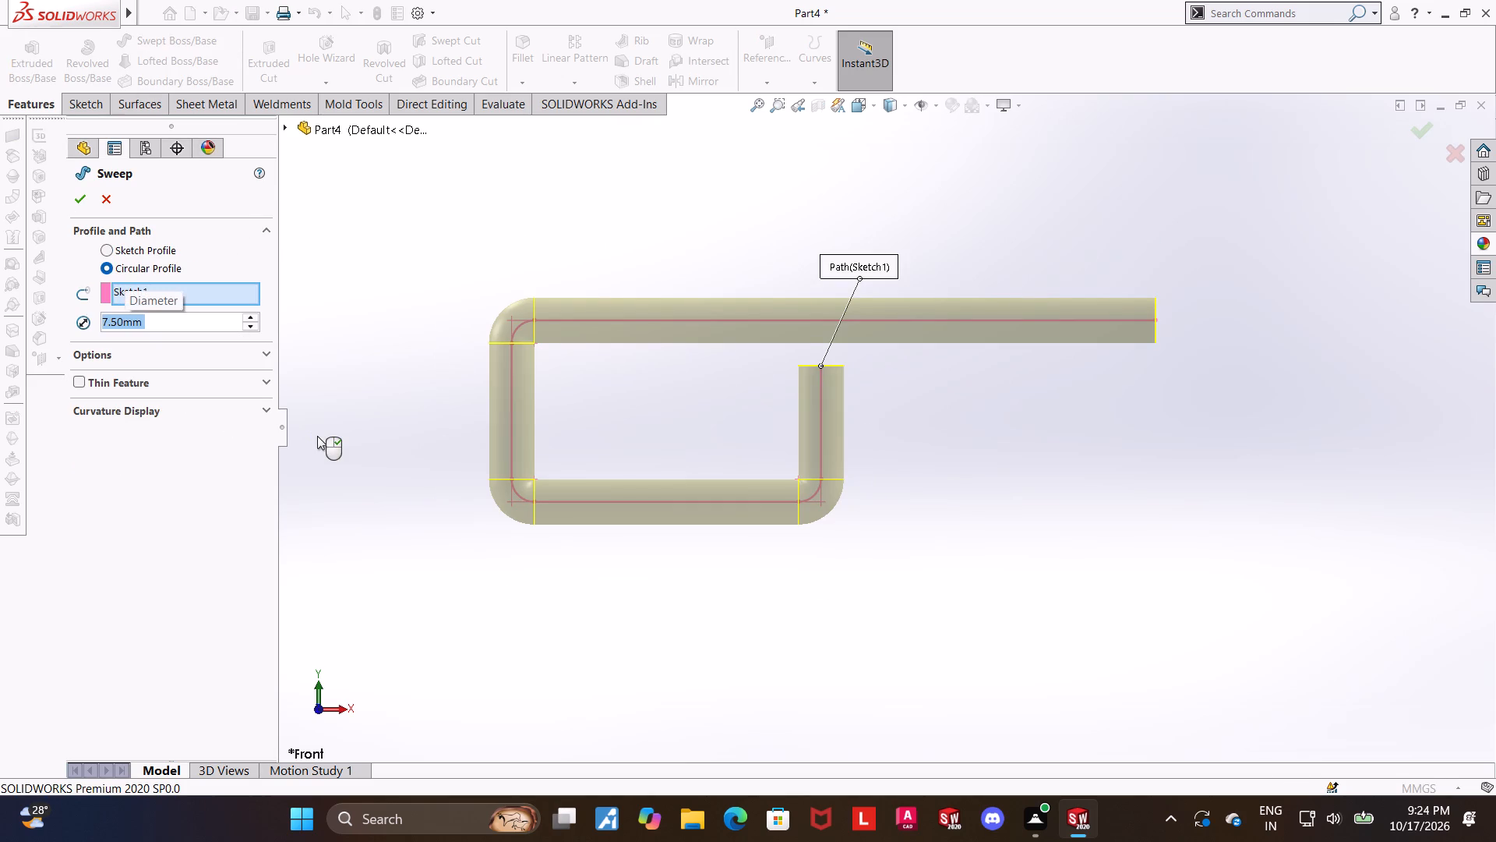
scroll(431, 352, up, 1)
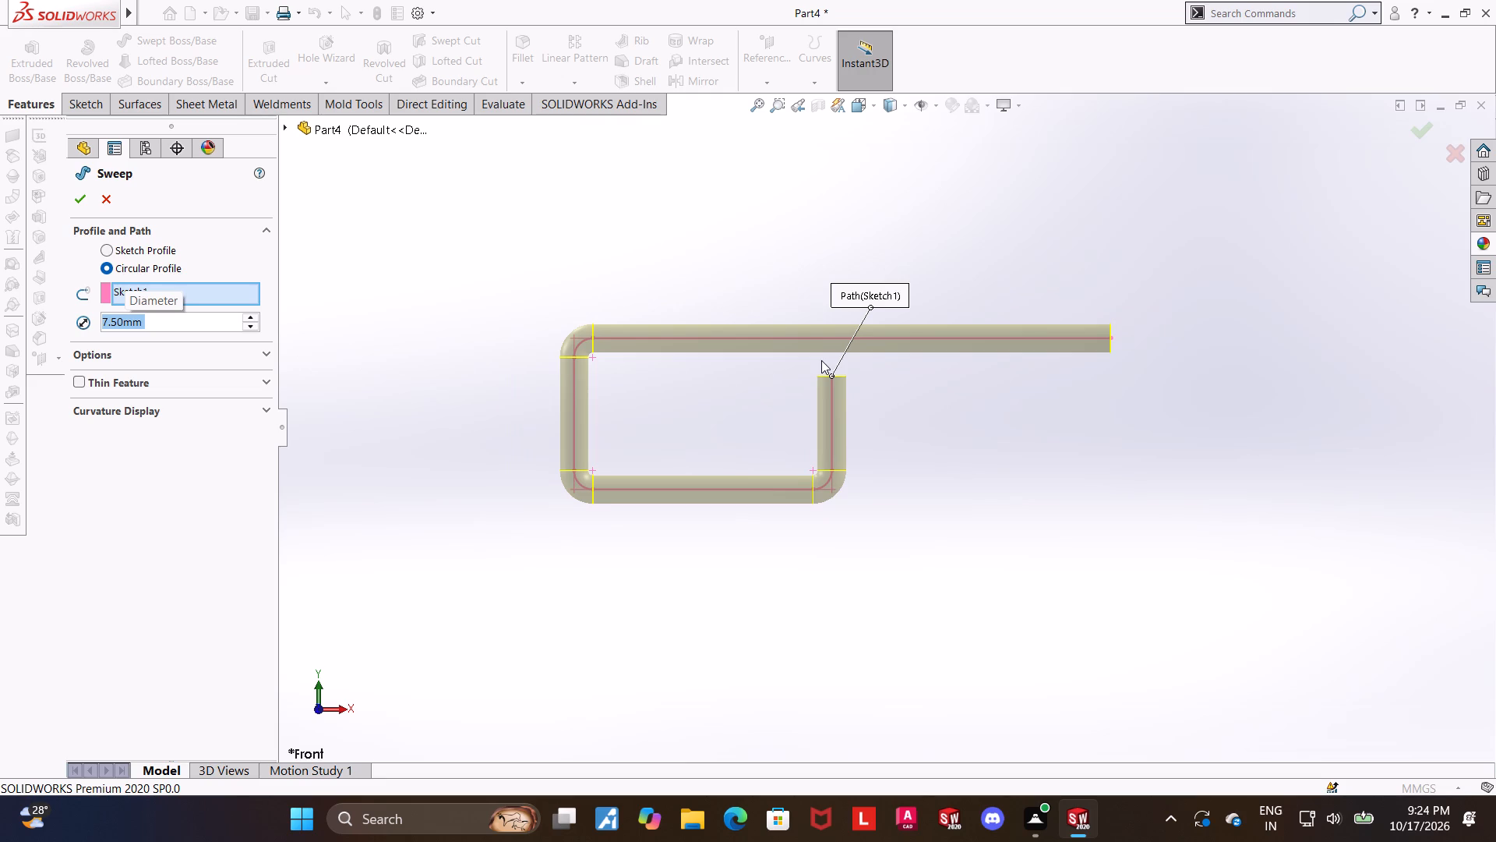
scroll(821, 360, down, 1)
click(70, 195)
click(792, 279)
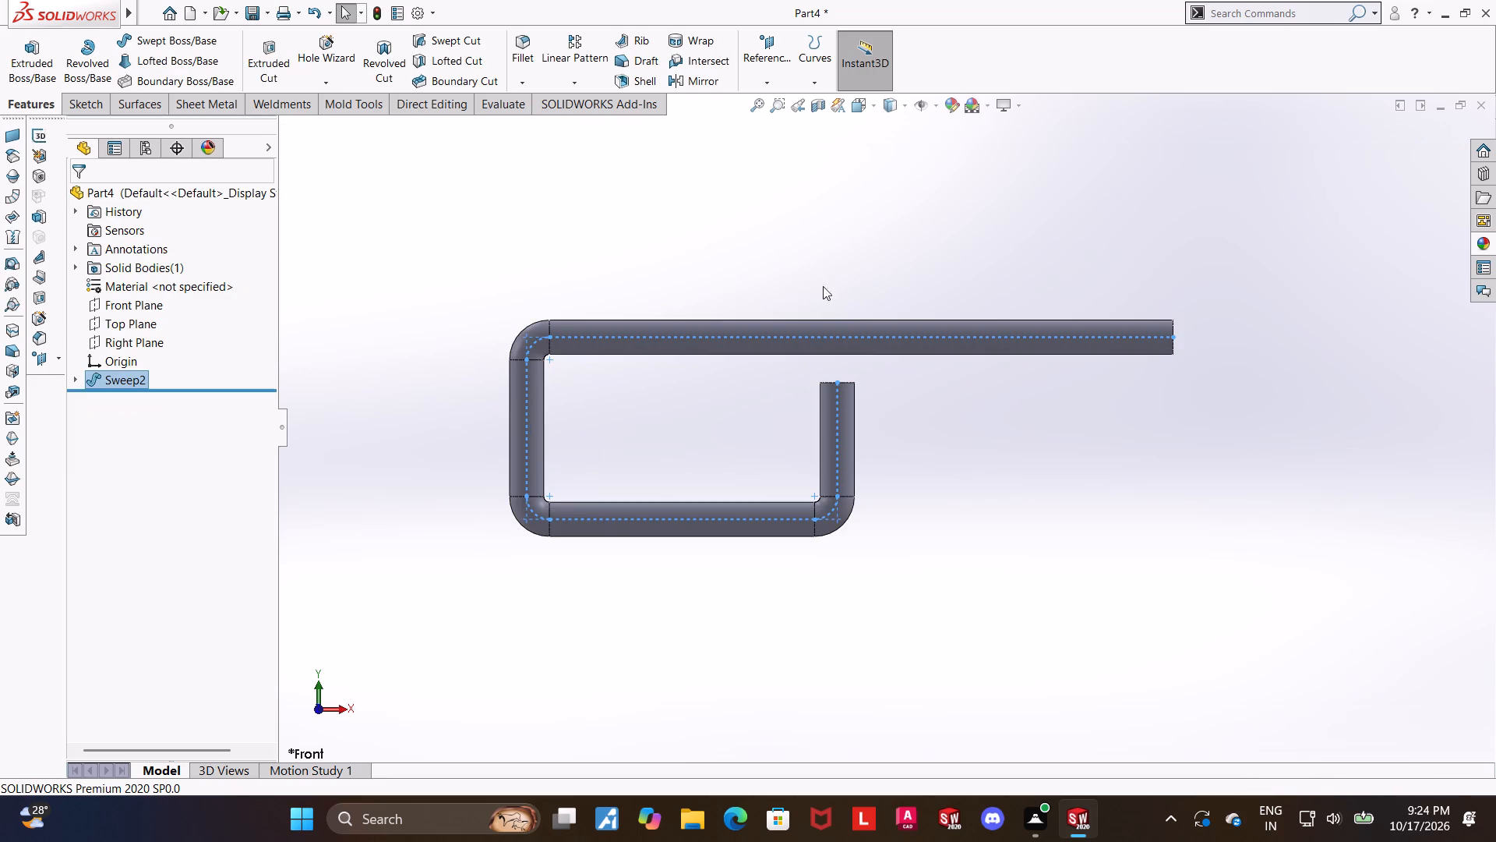
Examine the swept rod from several angles, along with the dimensions of its path sketch.
middle_drag(1079, 424, 1141, 466)
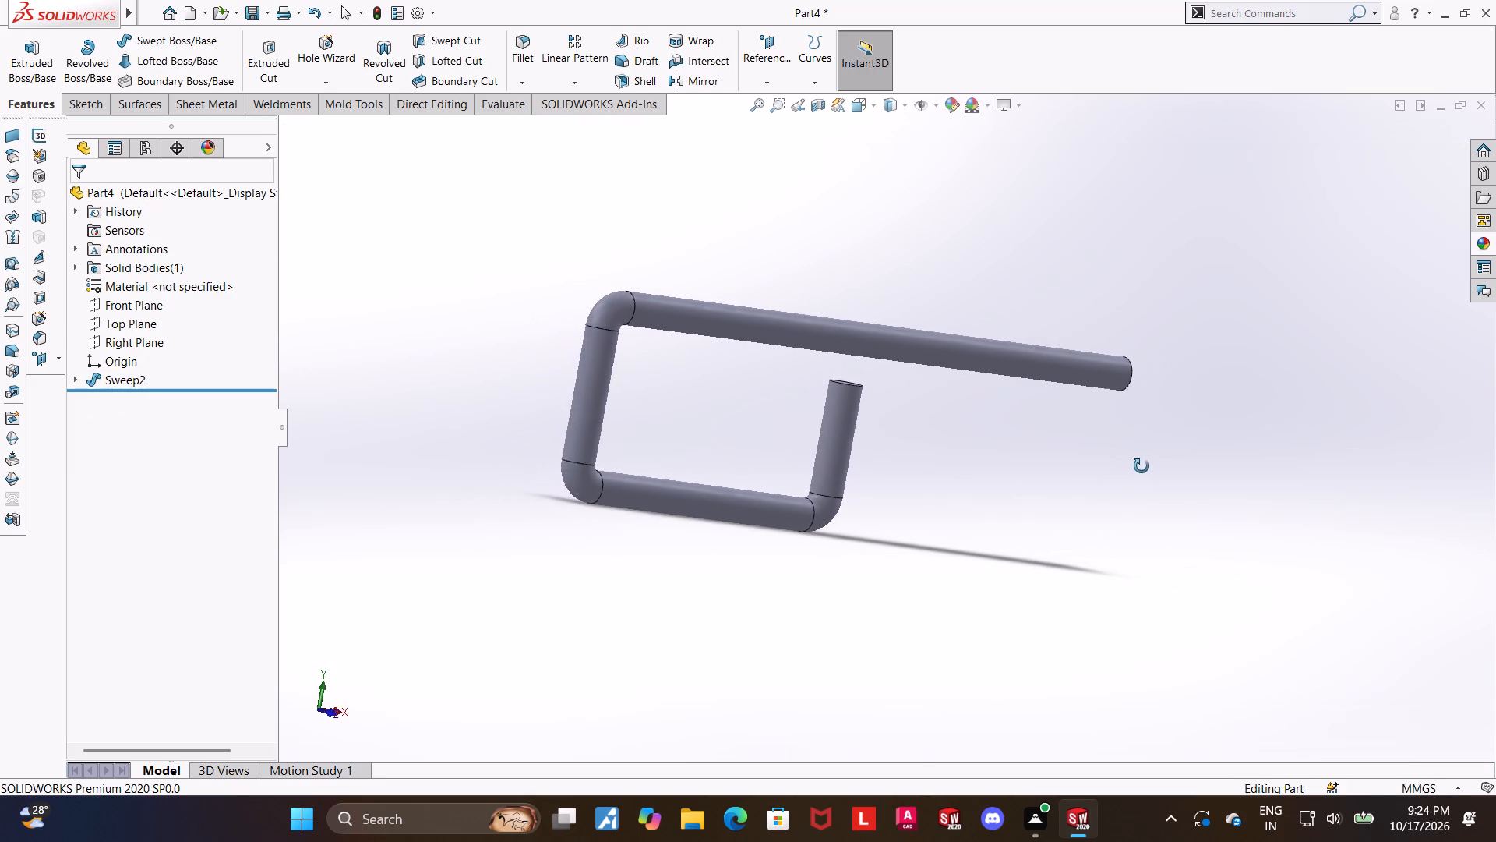
middle_drag(1141, 466, 1025, 379)
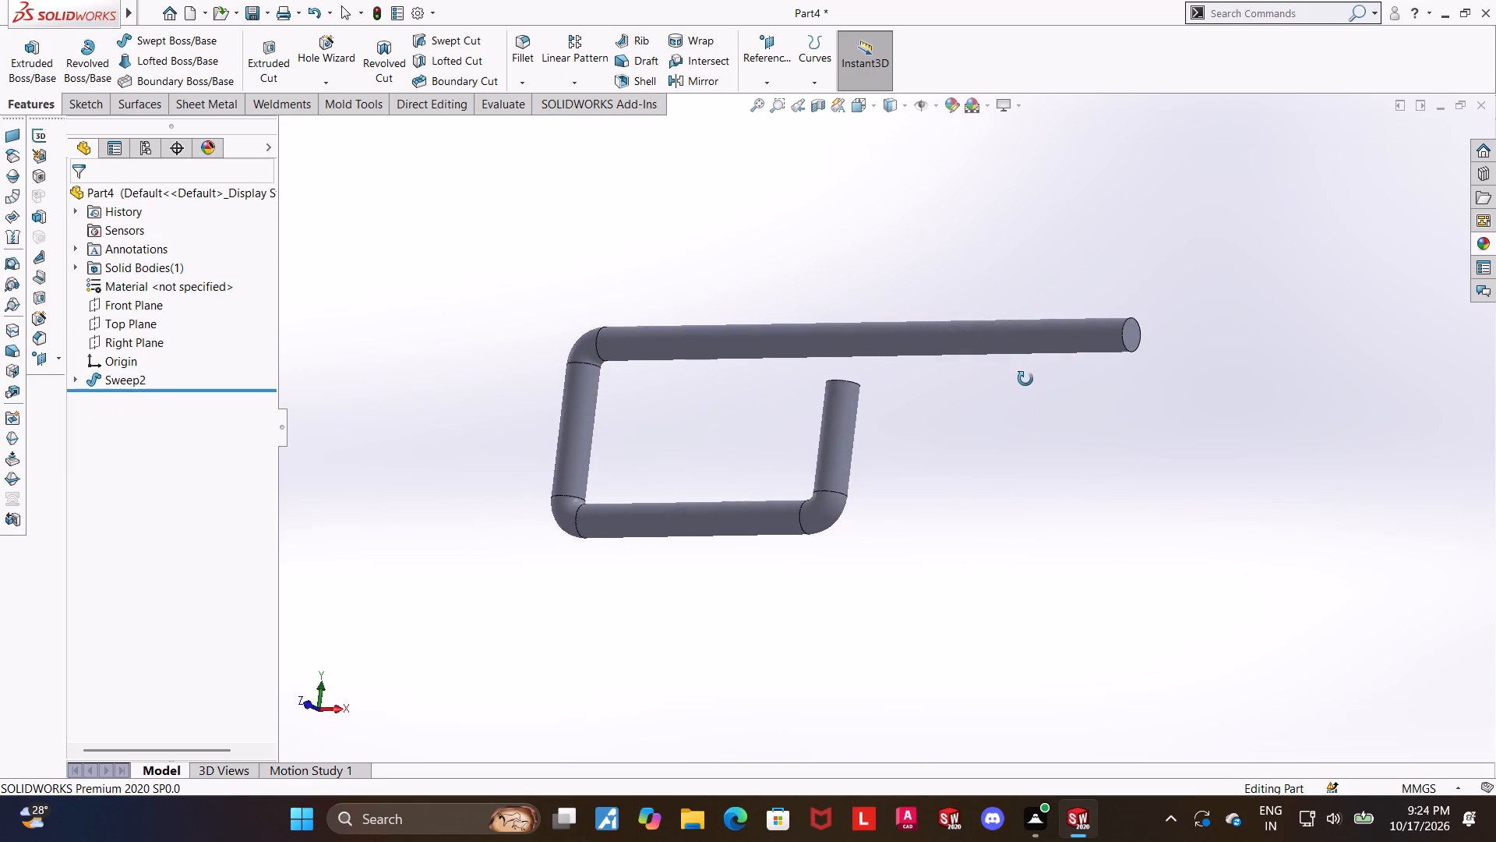
middle_drag(1025, 379, 1073, 376)
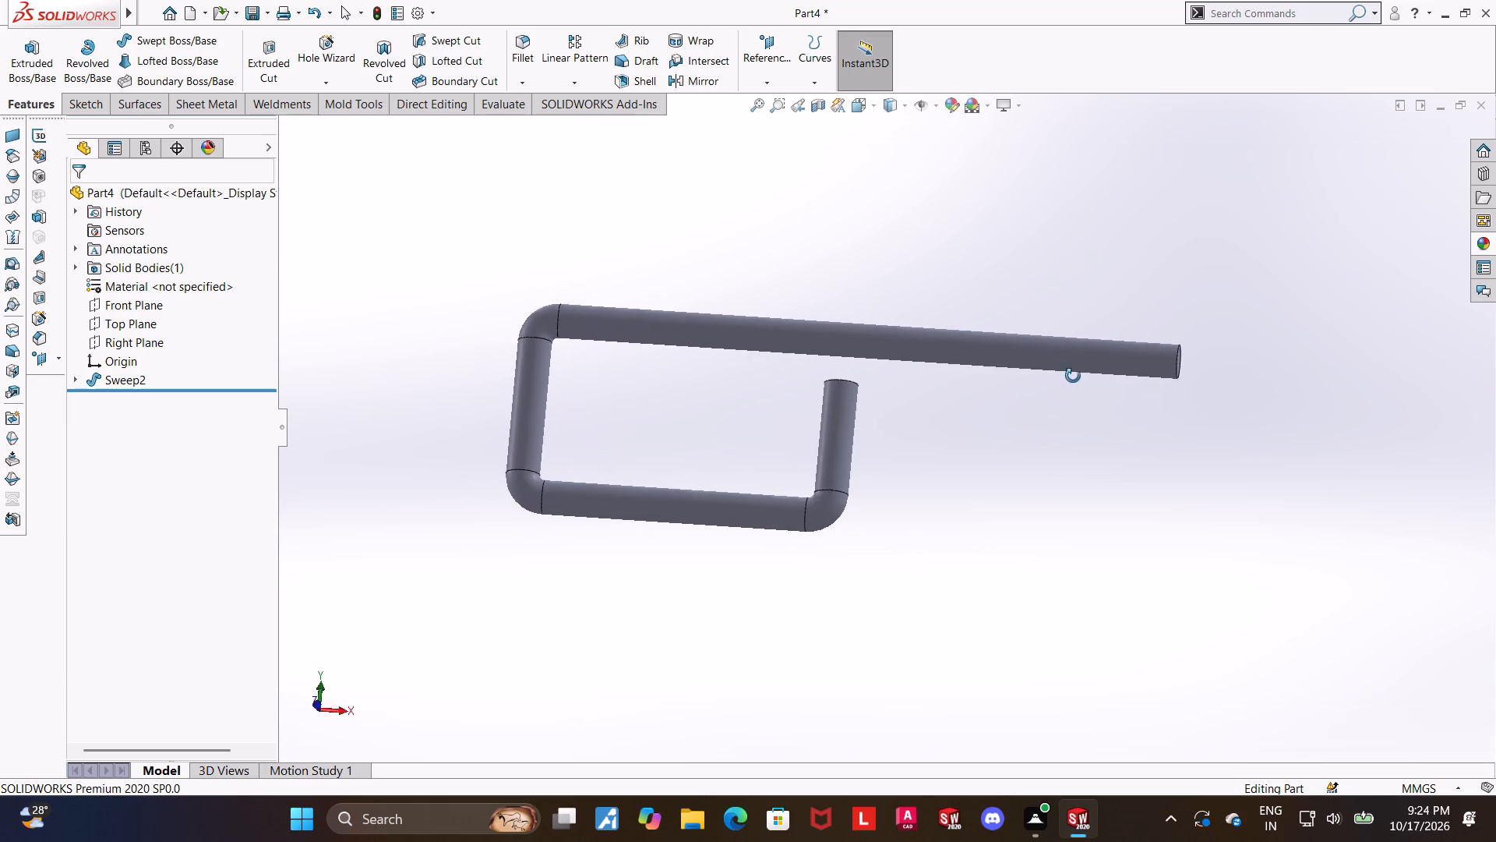
middle_drag(1073, 376, 1078, 363)
scroll(820, 353, down, 2)
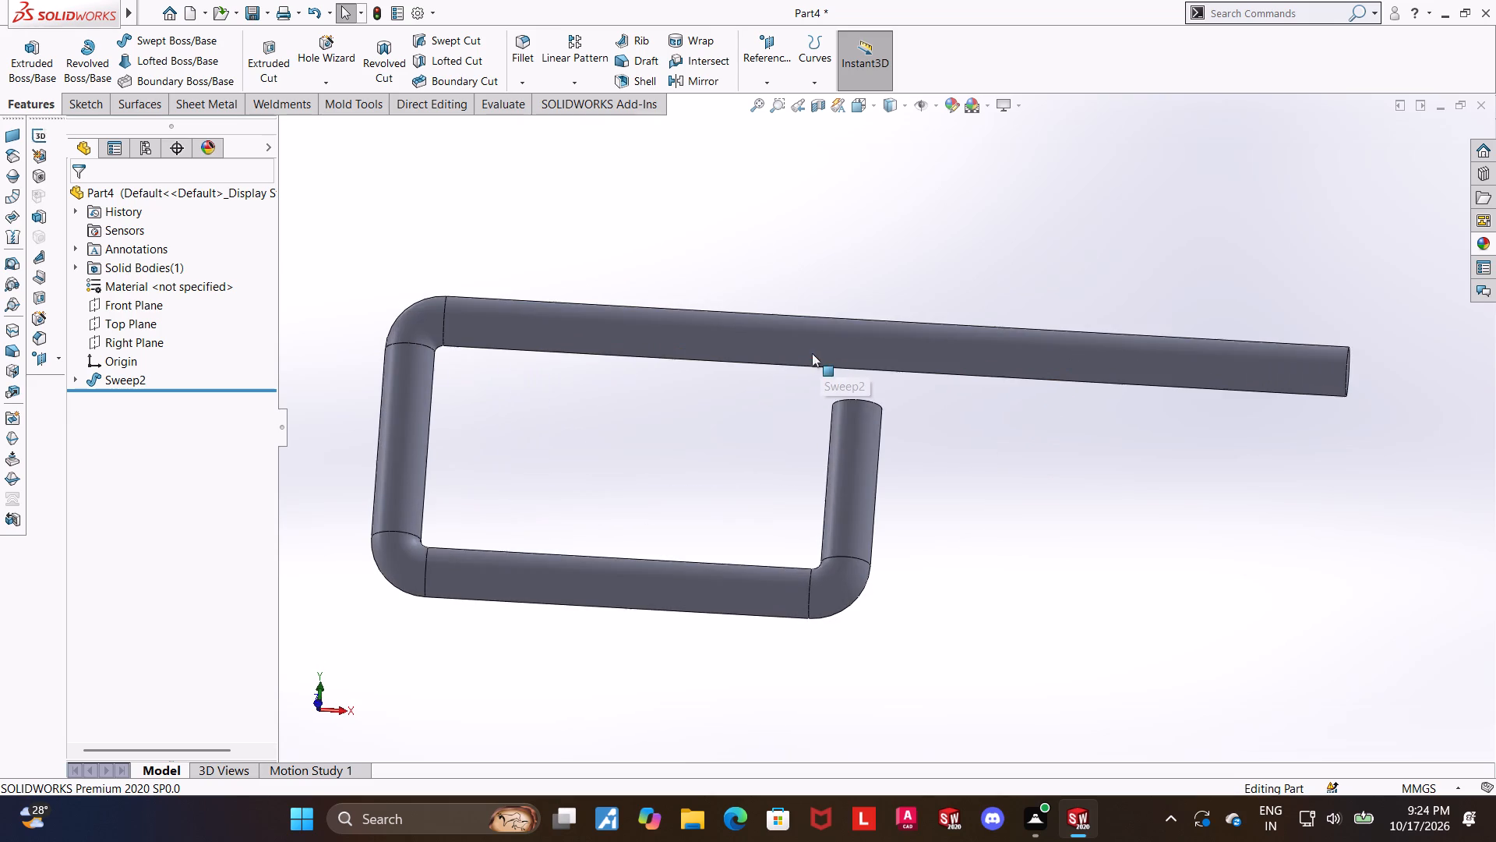
click(78, 380)
click(120, 391)
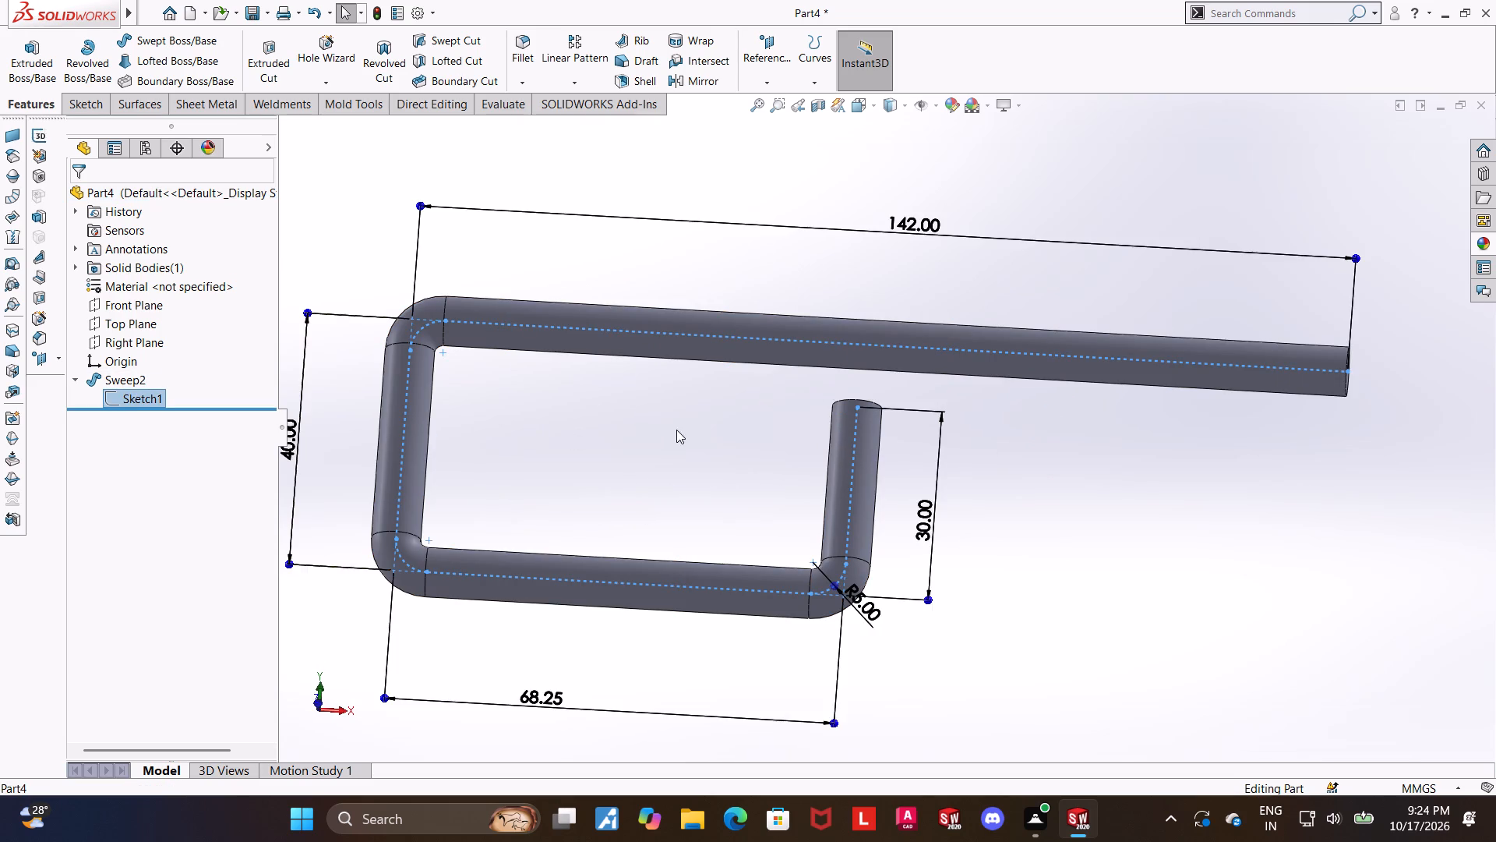
middle_drag(683, 407, 693, 395)
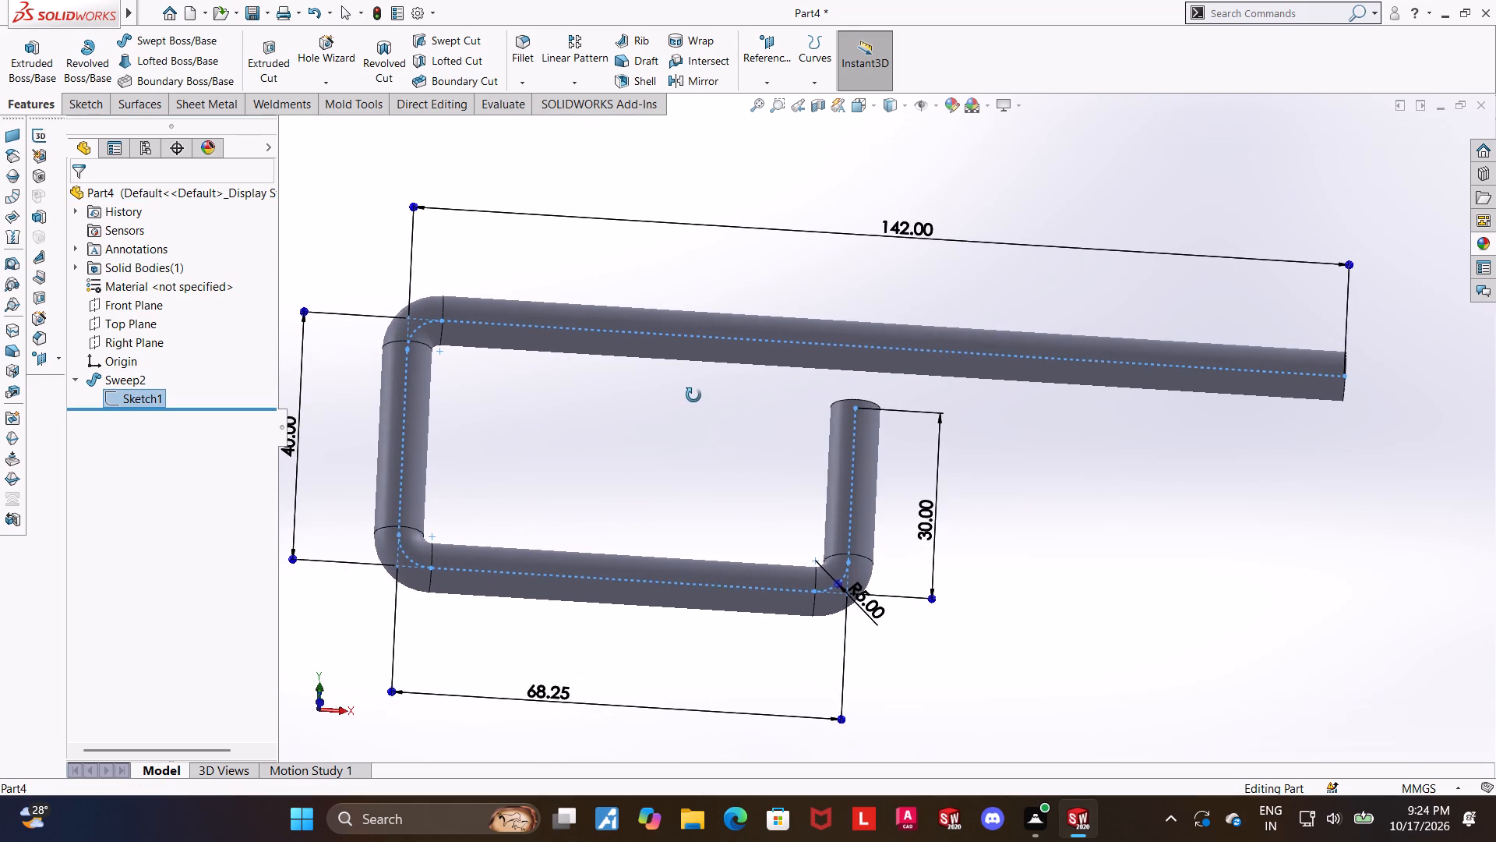
middle_drag(693, 395, 707, 419)
scroll(706, 414, up, 2)
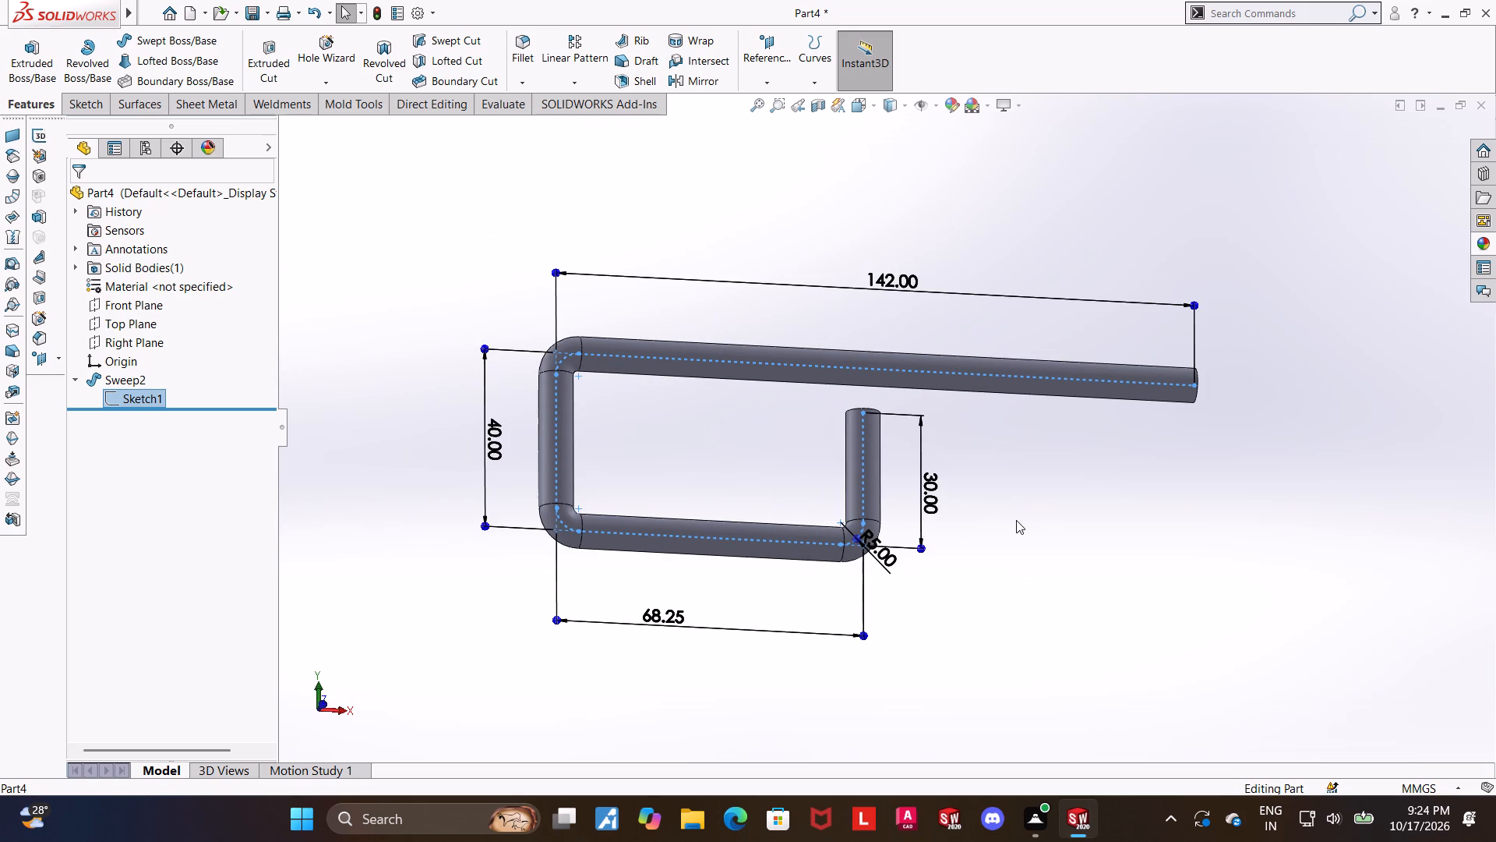
scroll(1016, 520, down, 1)
click(1042, 525)
scroll(1037, 530, up, 1)
middle_drag(1032, 533, 983, 528)
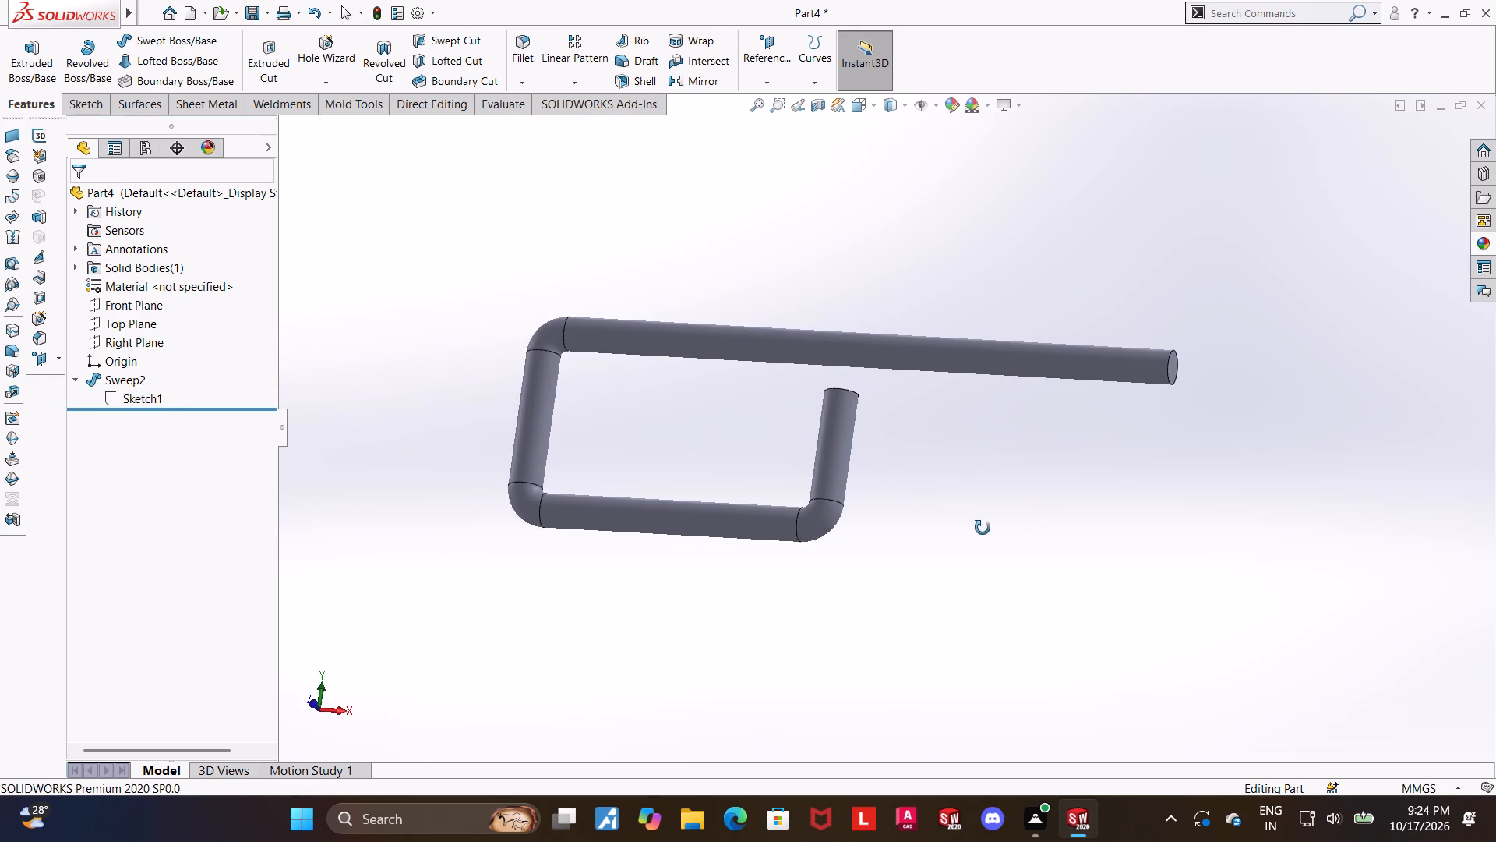
middle_drag(983, 528, 983, 529)
scroll(983, 529, up, 2)
scroll(939, 362, down, 2)
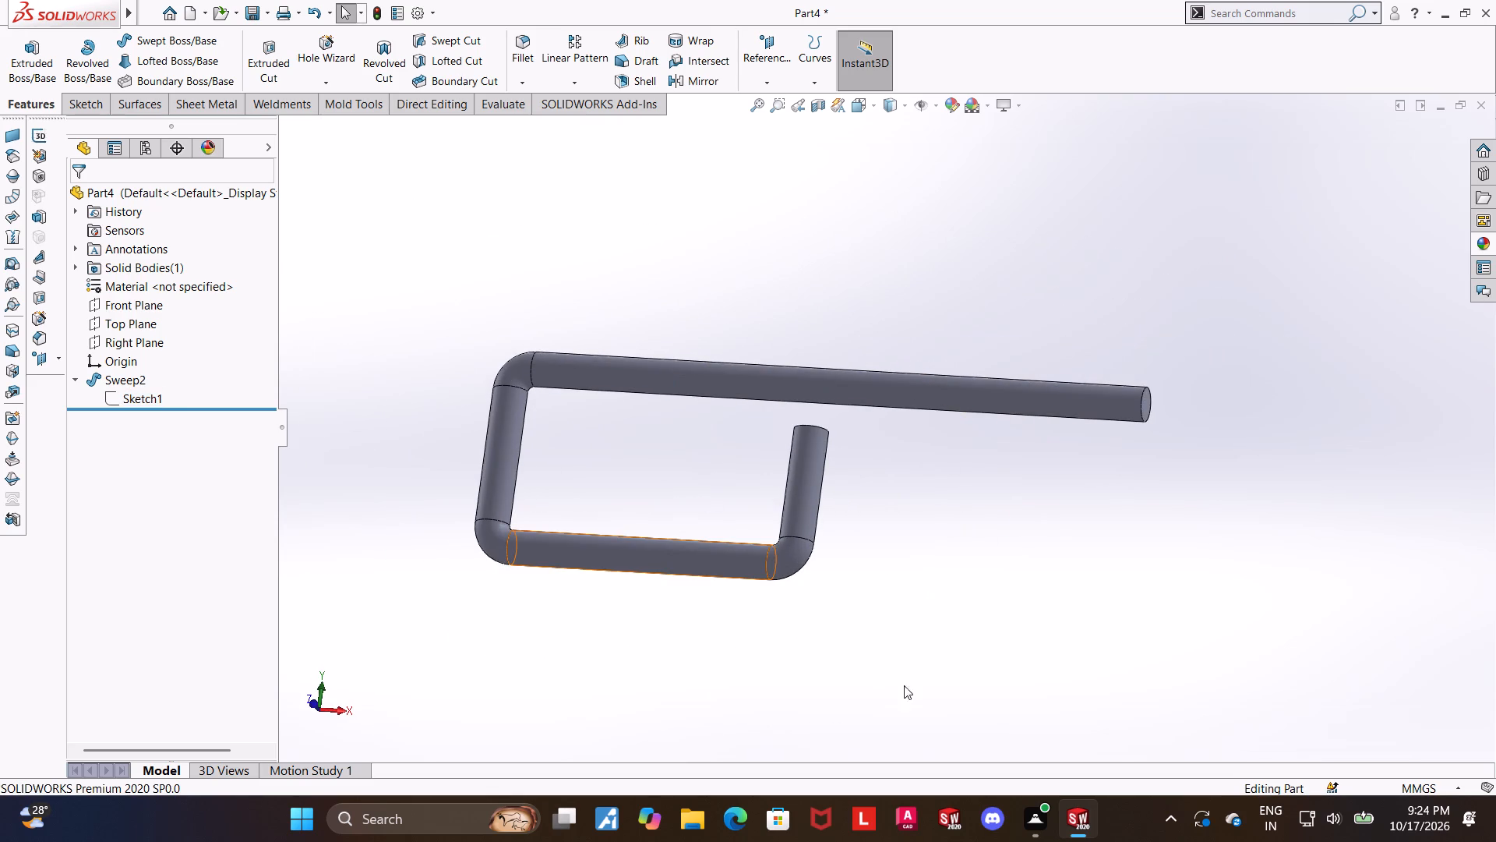
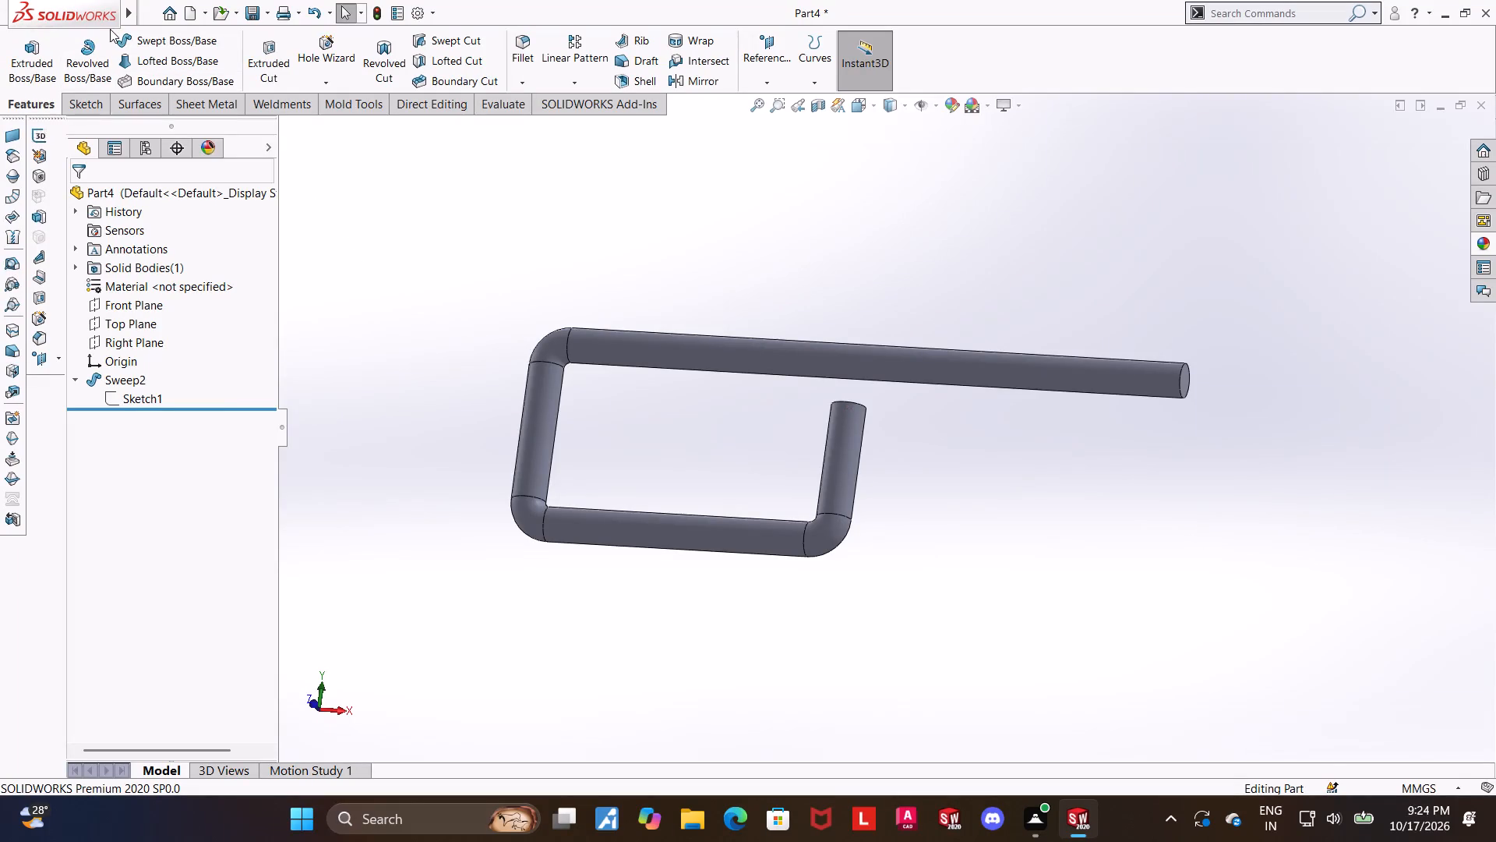
Save the bent rod part as "barrel bolt part 2".
click(186, 207)
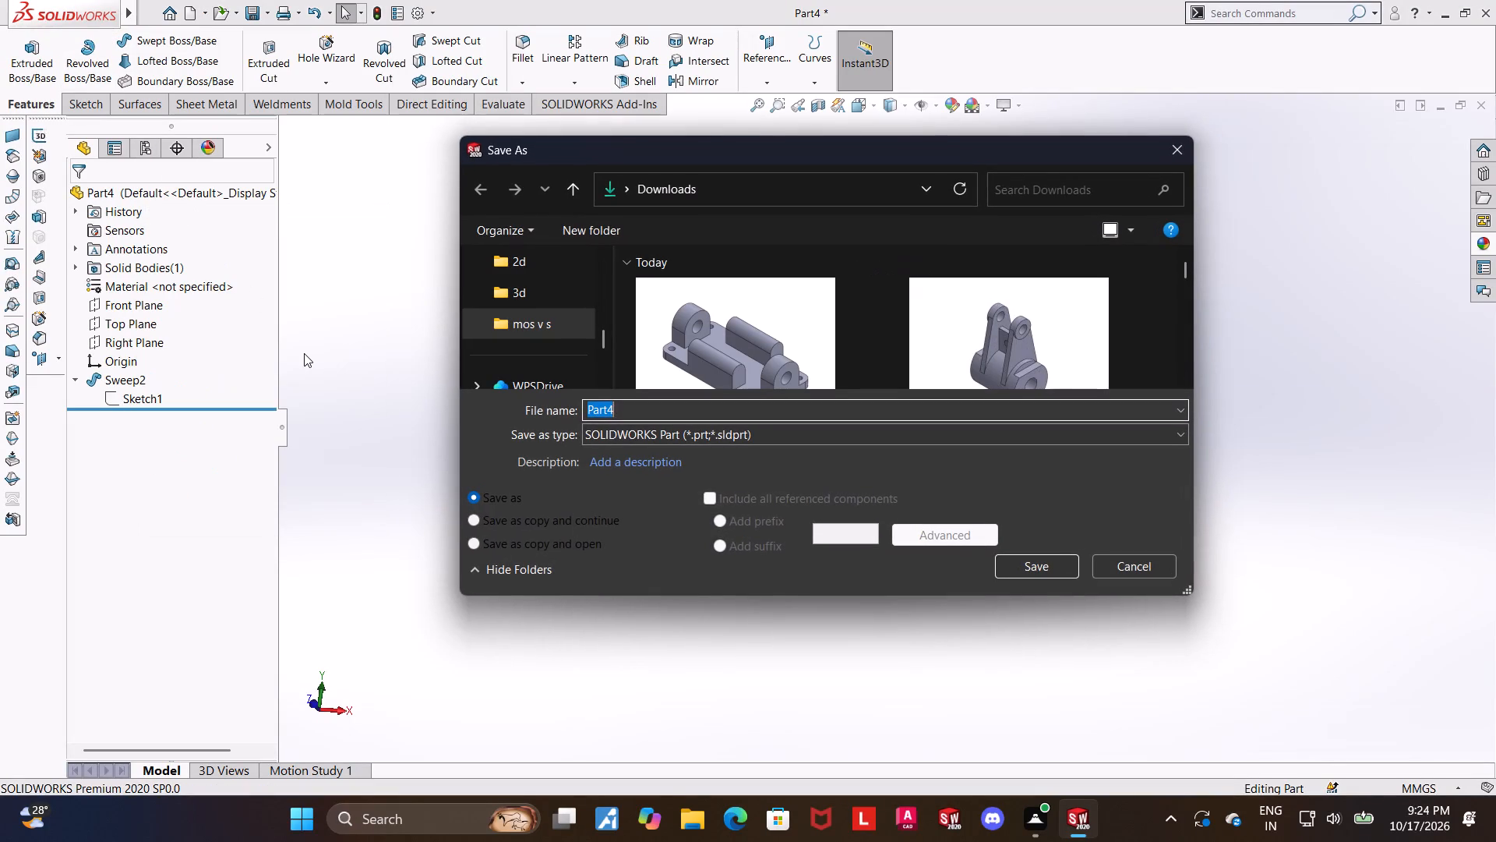
text(barrel bolt part 2)
key(Return)
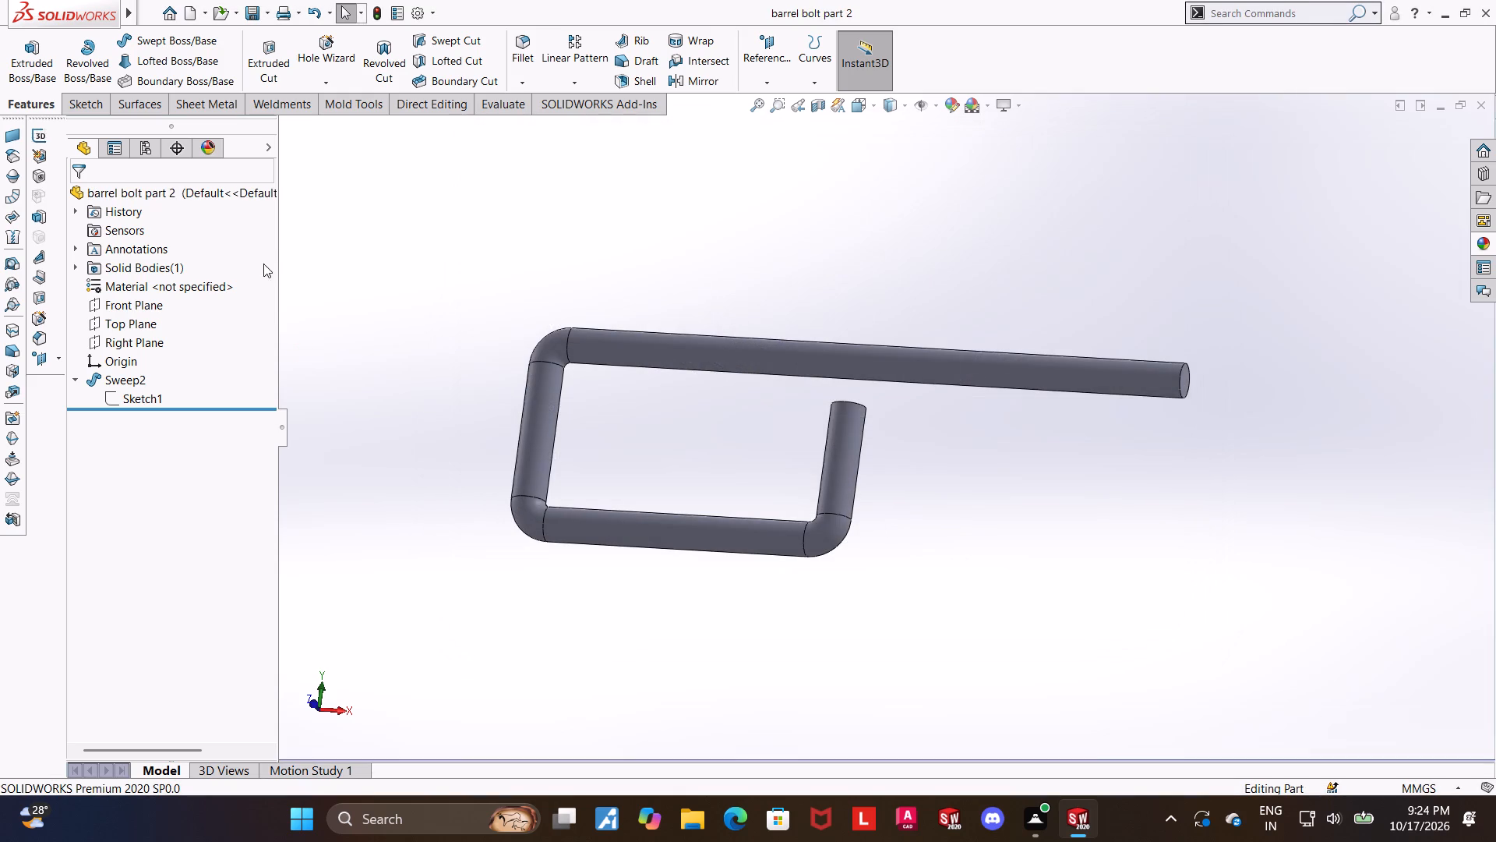
click(408, 285)
Create a new assembly and place barrel bolt part 1 in it as the first component.
click(191, 15)
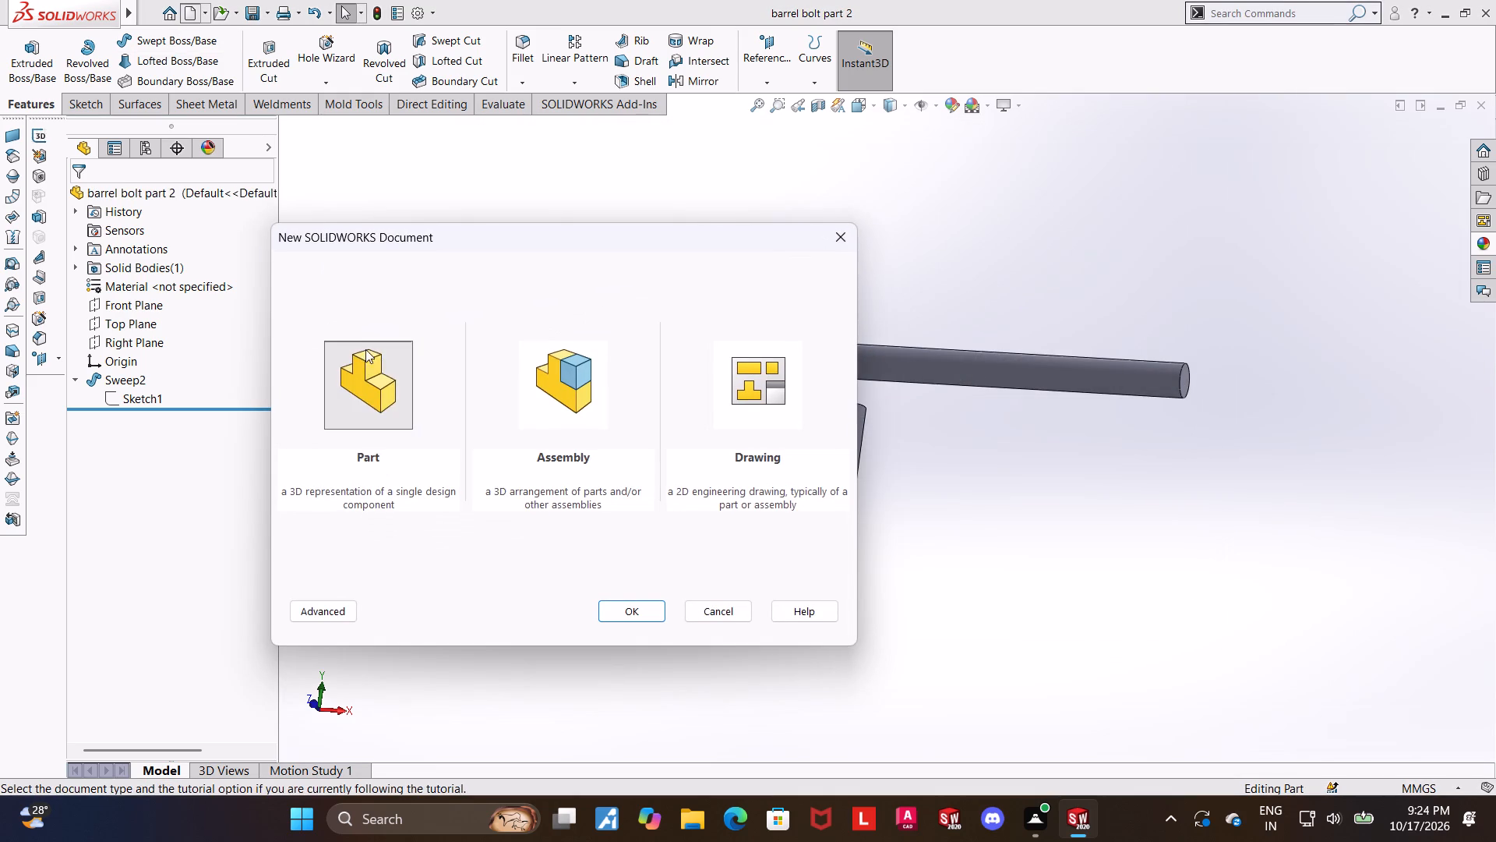
click(552, 391)
double_click(557, 388)
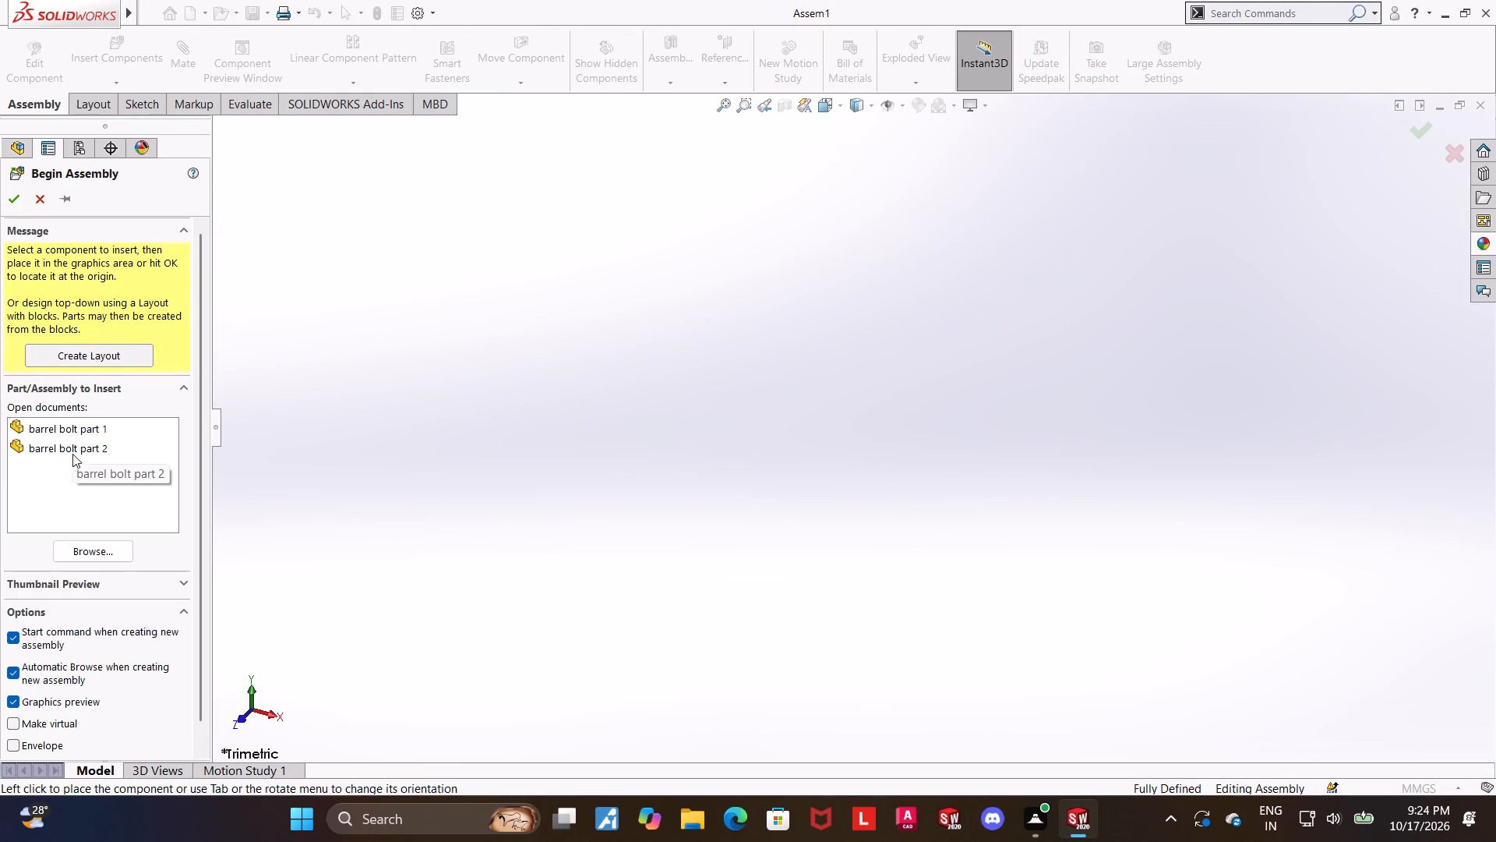
click(73, 433)
click(634, 432)
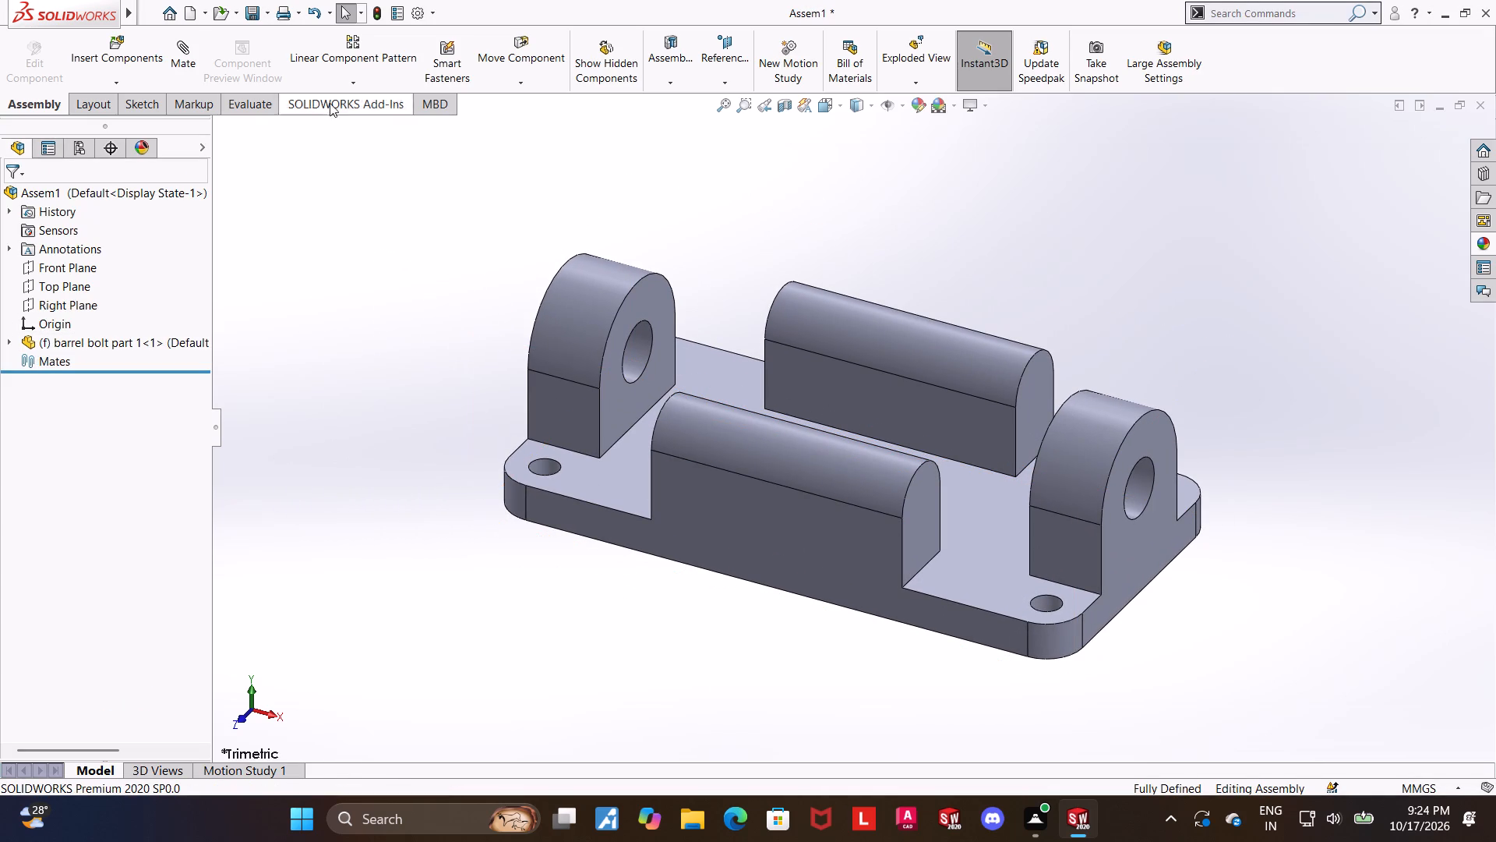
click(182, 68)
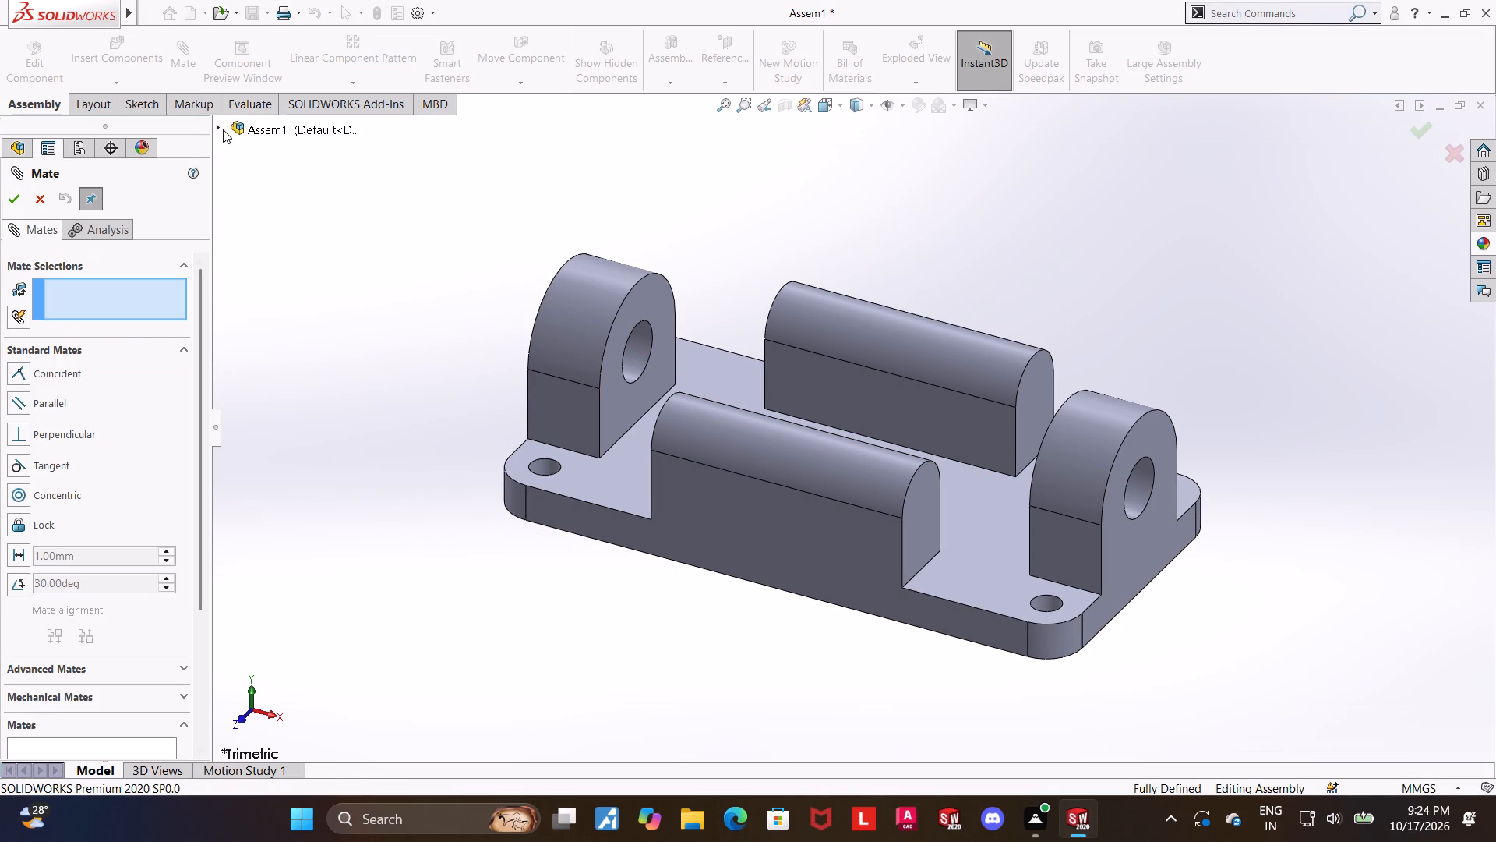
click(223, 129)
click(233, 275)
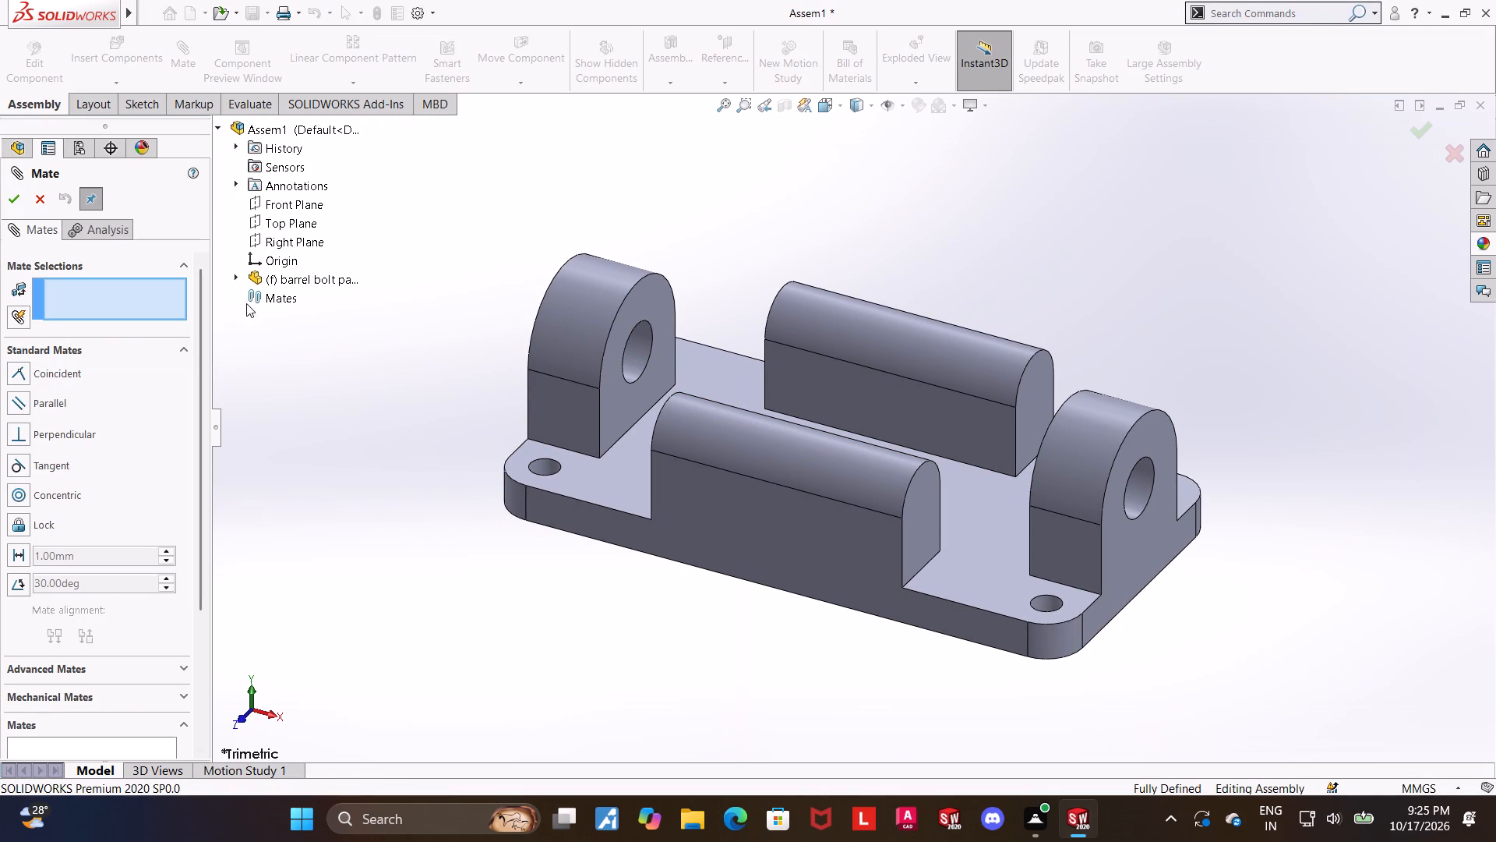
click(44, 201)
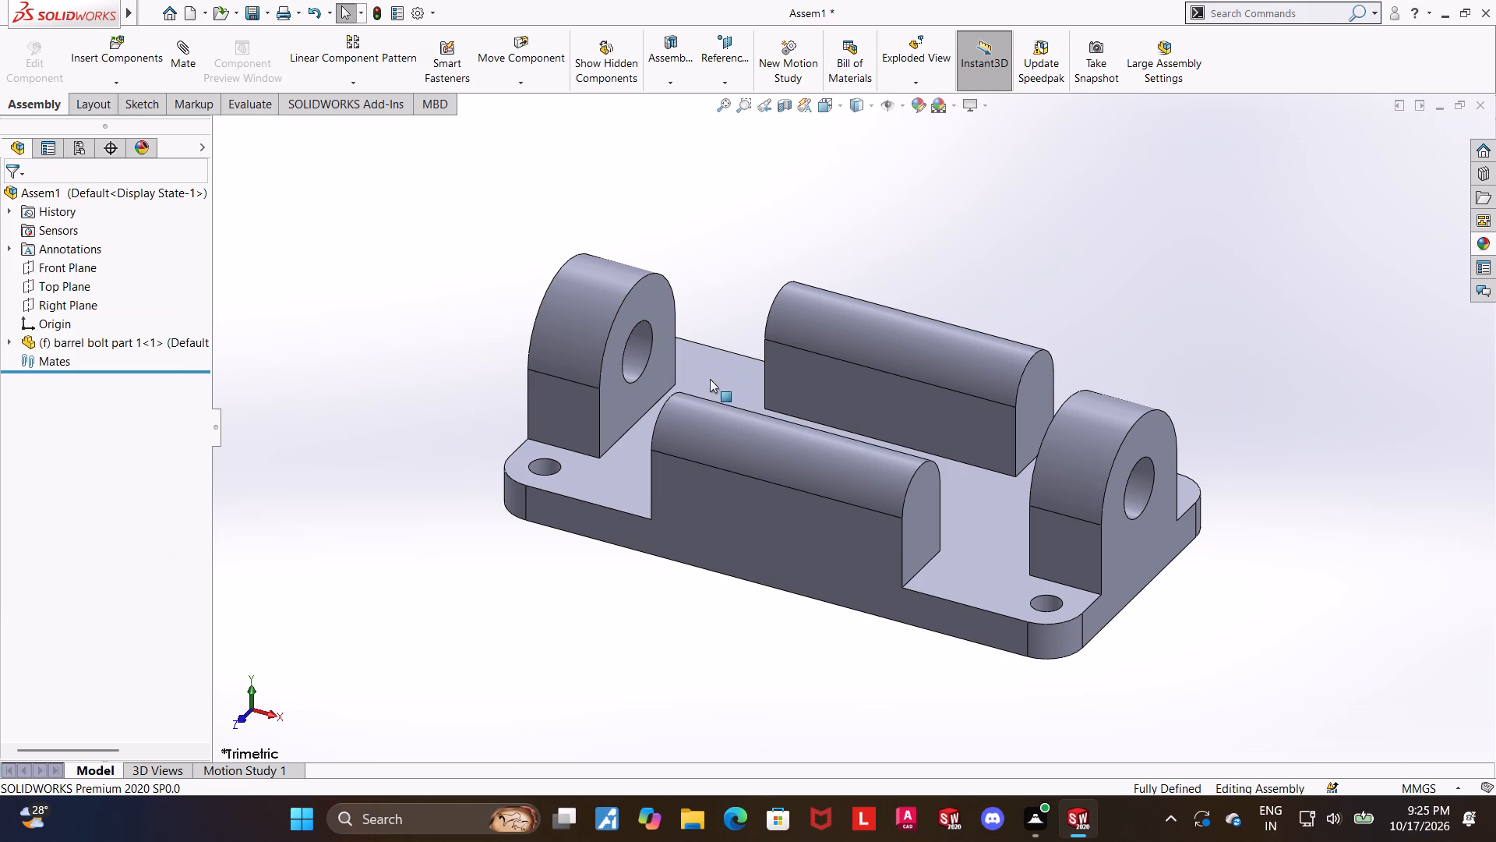
Float the fixed base plate component so that it can be mated.
right_click(710, 379)
click(764, 537)
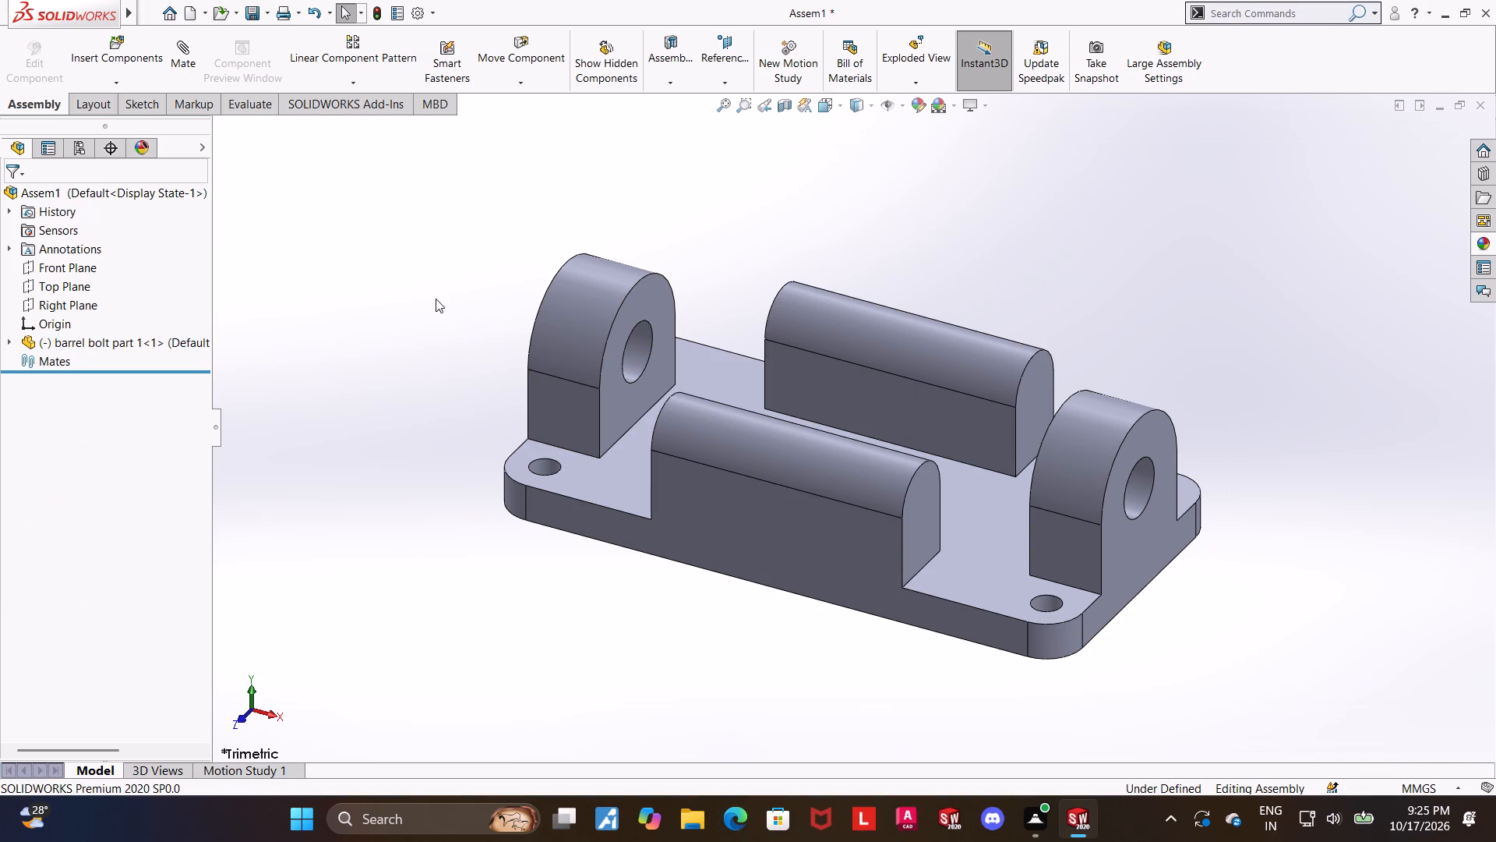
click(436, 299)
Mate the base plate's Front, Top and Right planes coincident with the matching assembly planes.
click(190, 62)
click(222, 126)
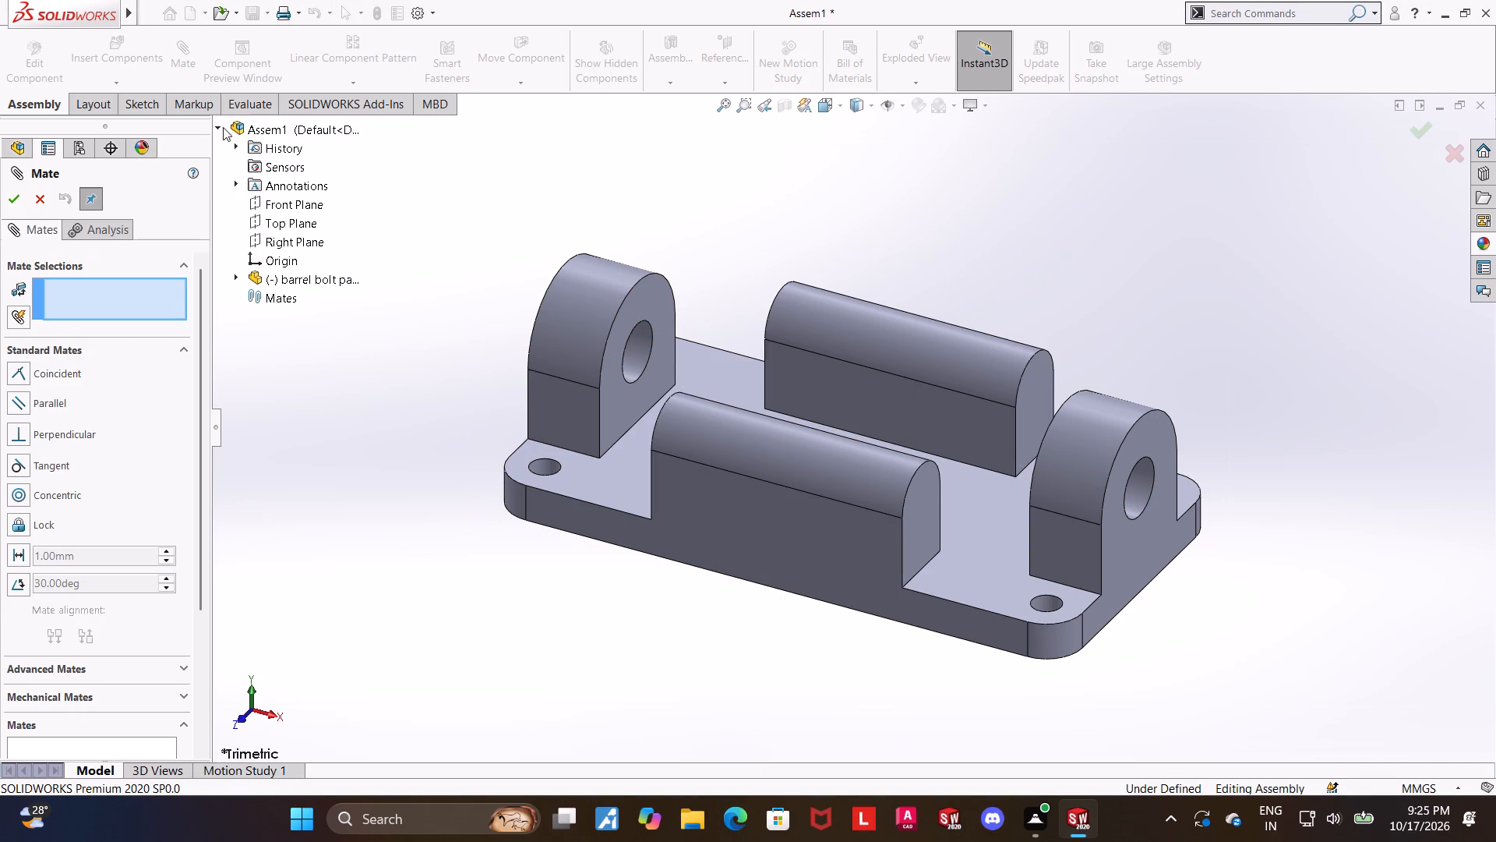
click(236, 276)
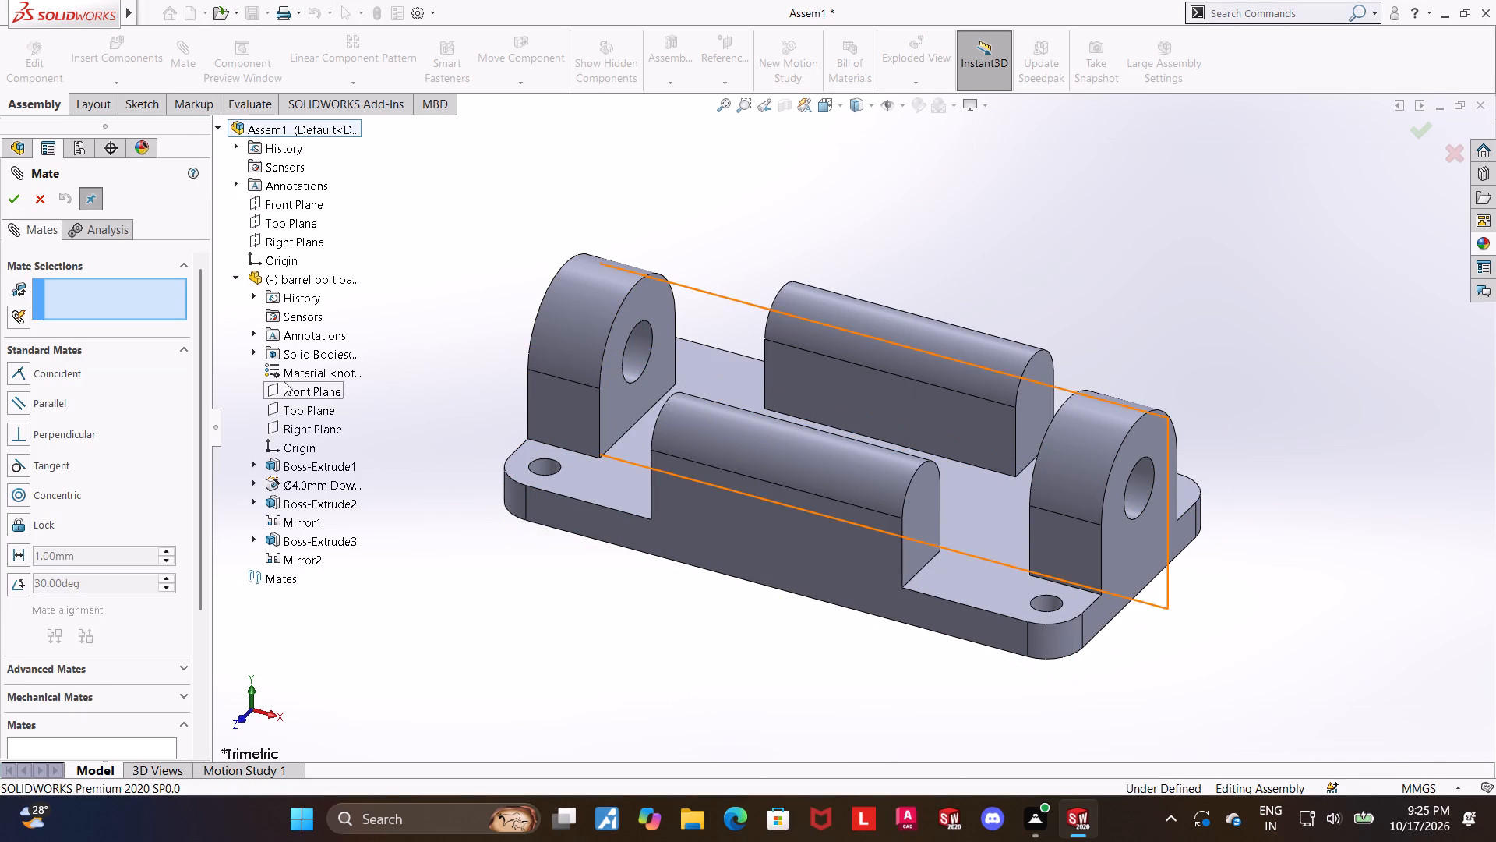
click(286, 386)
ctrl+click(271, 200)
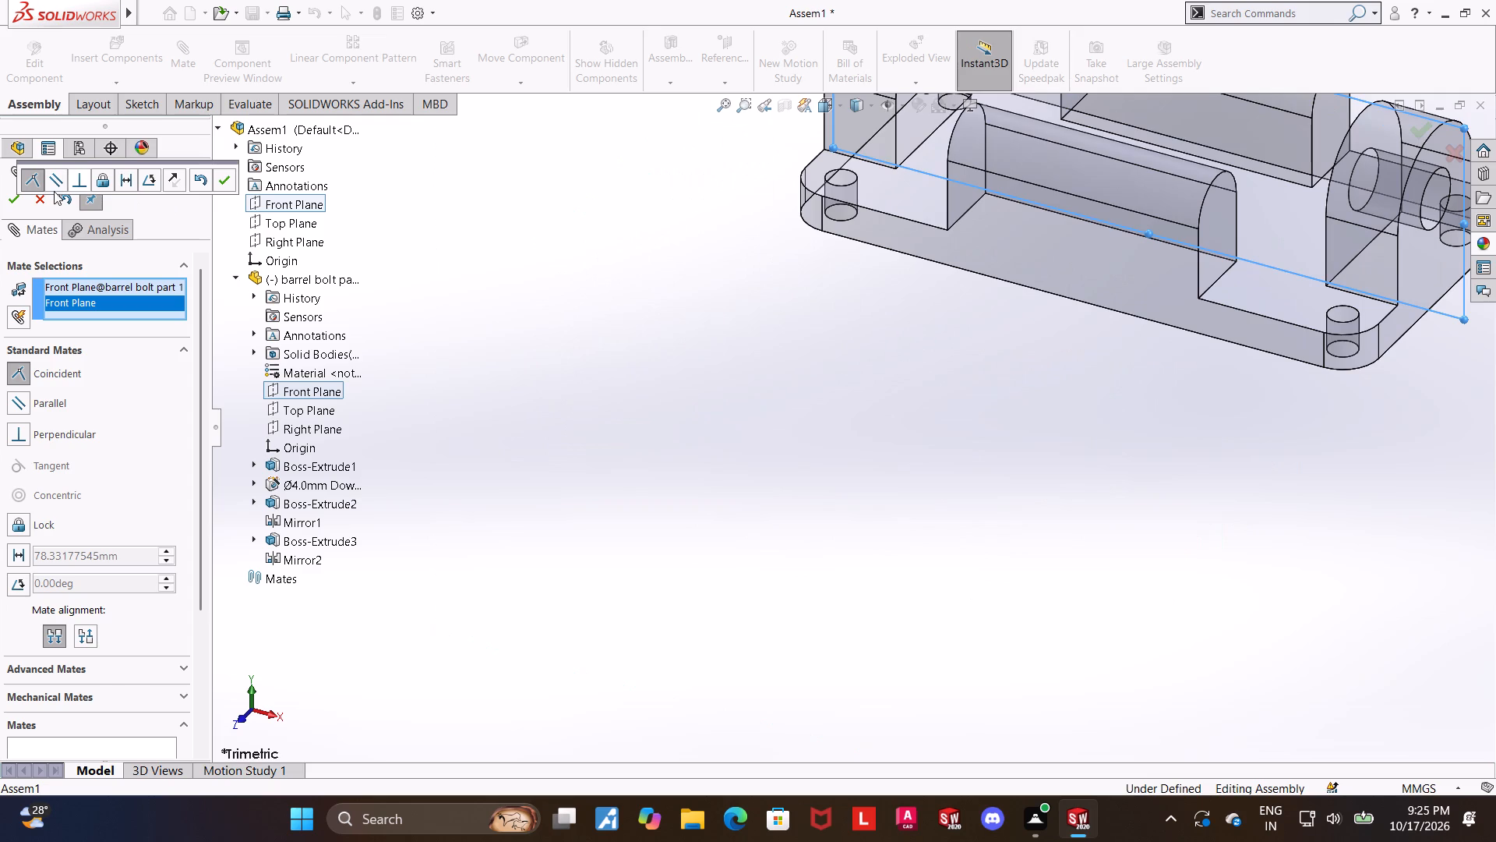
click(9, 203)
click(260, 227)
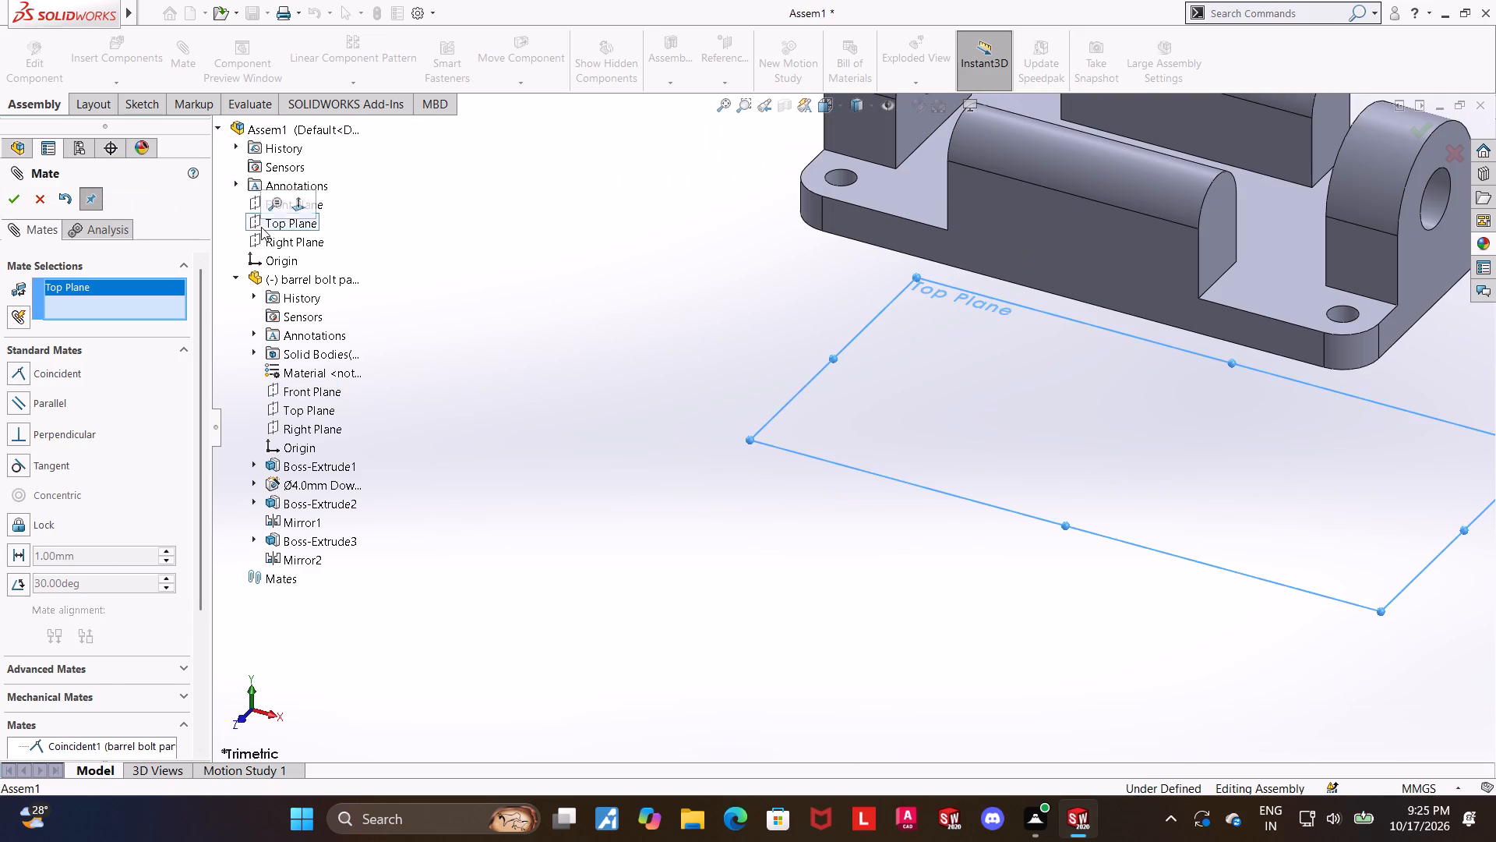
ctrl+click(297, 403)
click(17, 192)
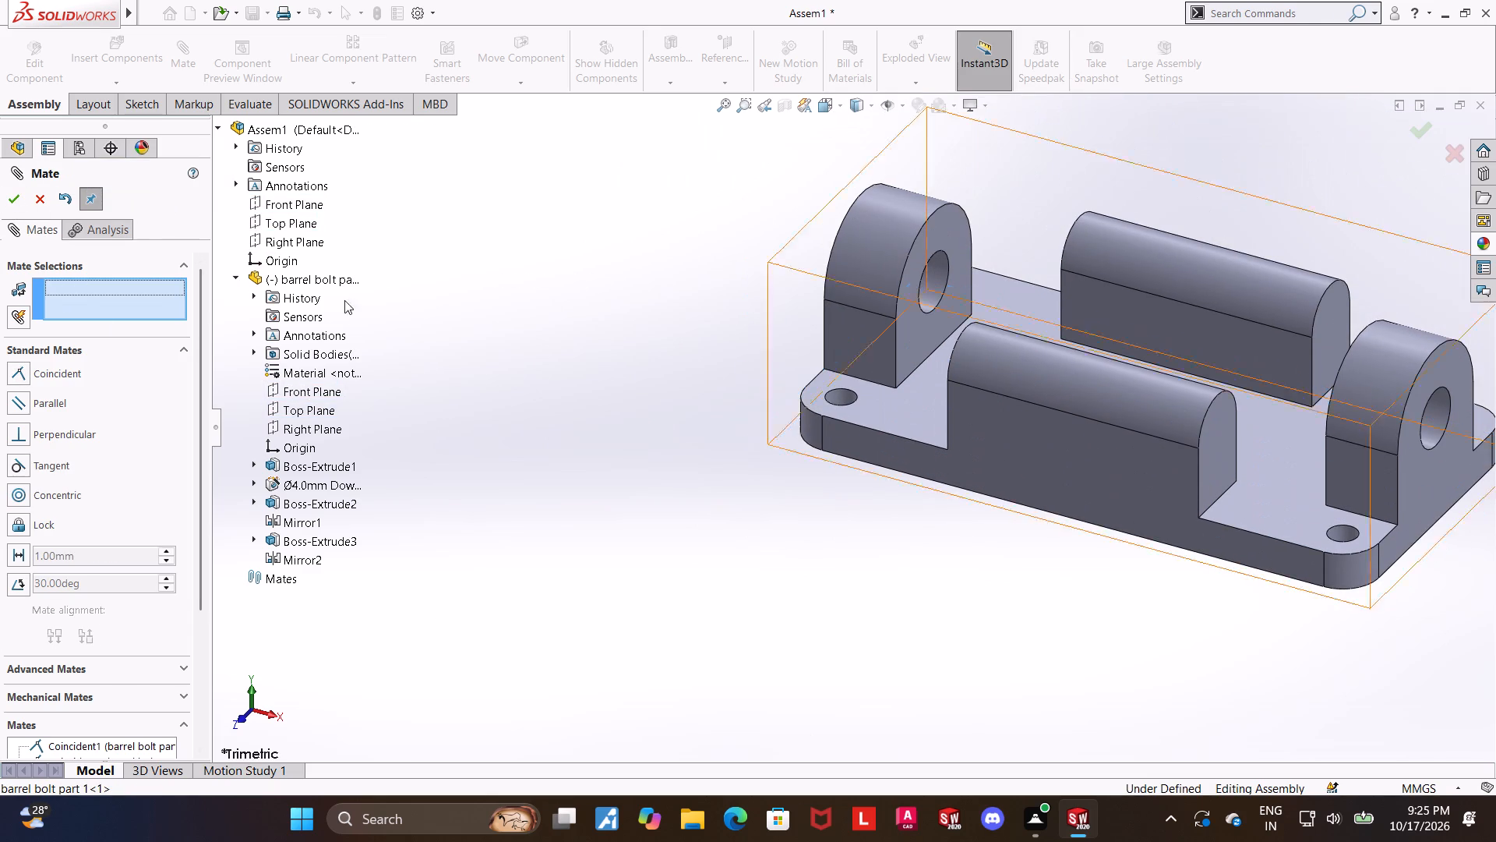
click(279, 246)
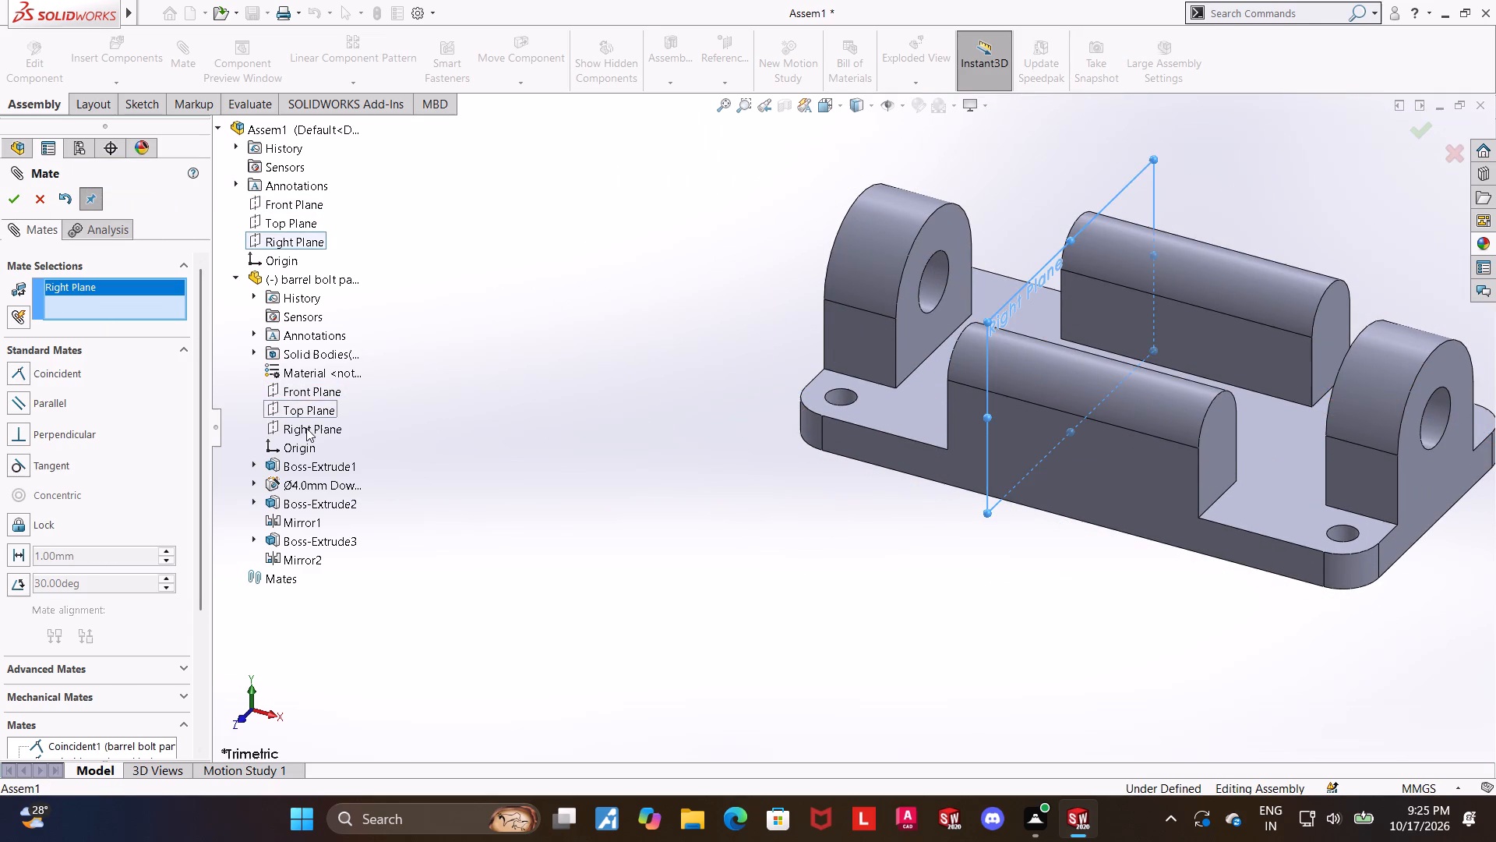
ctrl+click(306, 428)
click(16, 203)
click(665, 324)
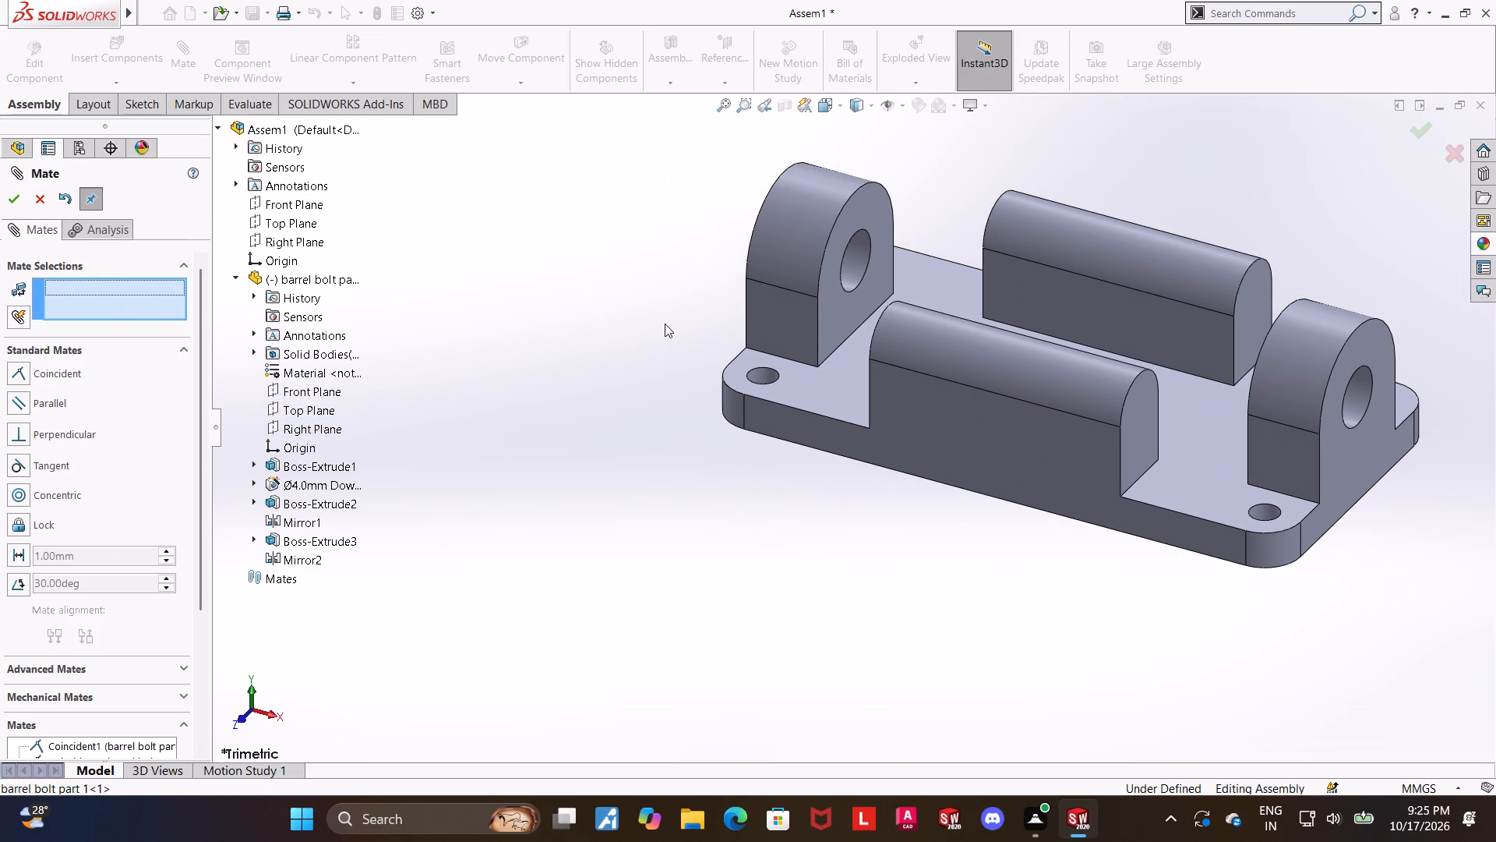
click(44, 203)
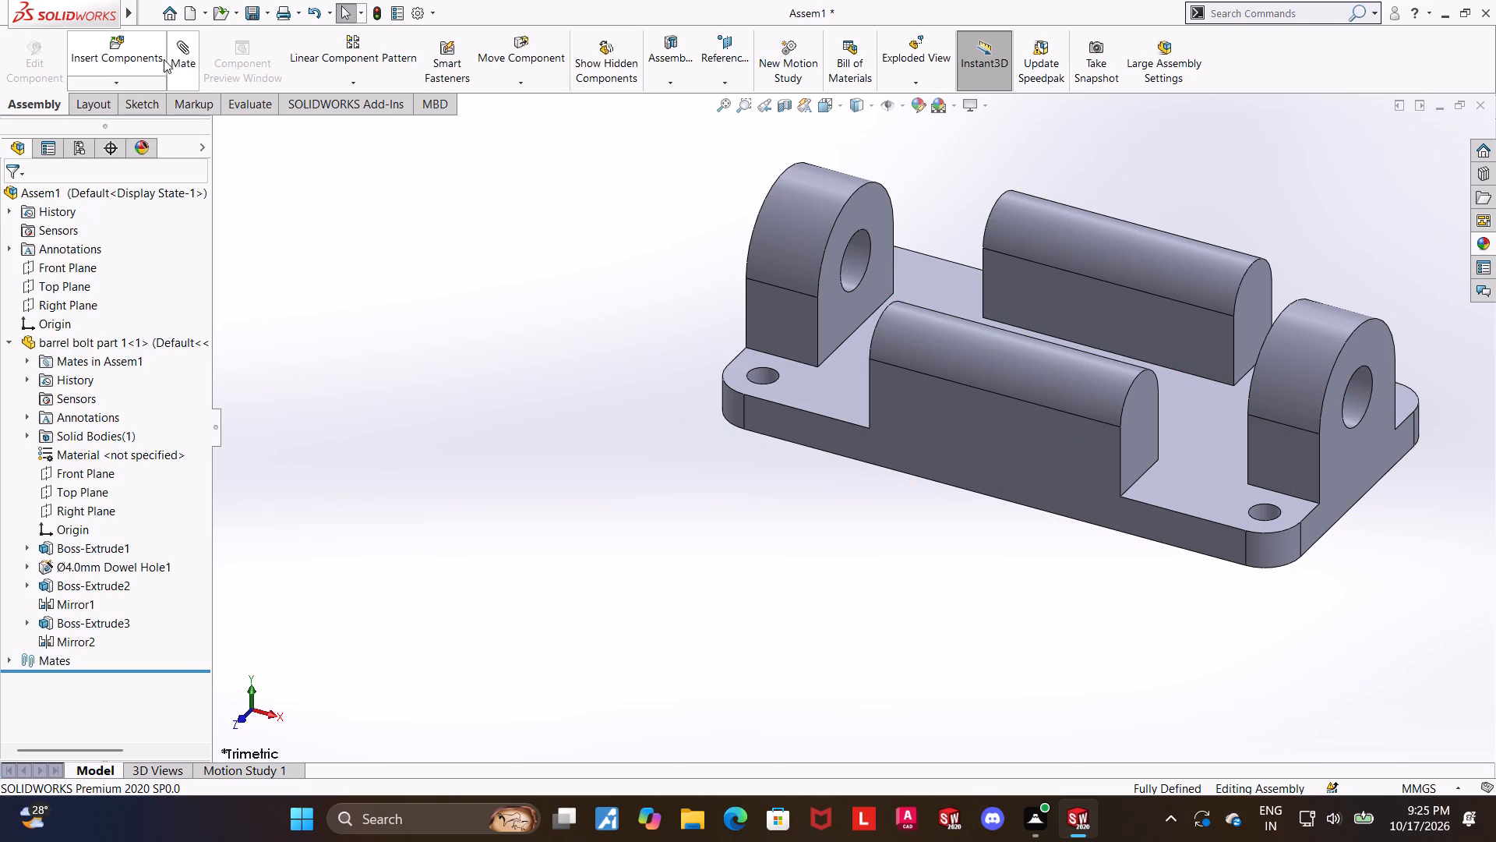
Insert barrel bolt part 2 into the assembly, placed freely beside the base plate.
click(148, 53)
click(85, 431)
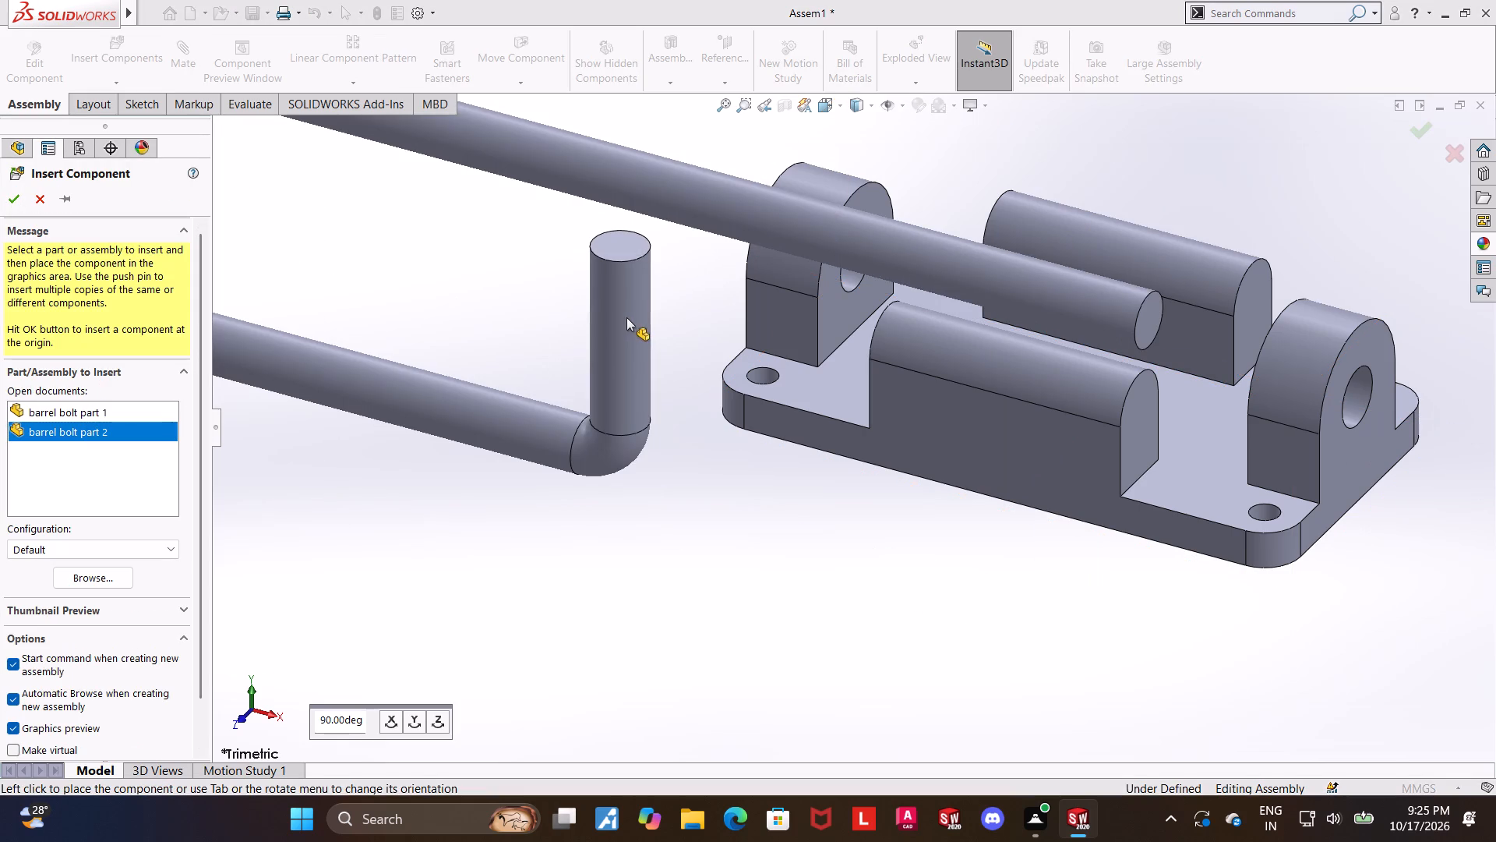
click(626, 317)
Add a concentric mate between the rod's long straight section and the hole in the far end lug of the base plate.
scroll(656, 338, up, 4)
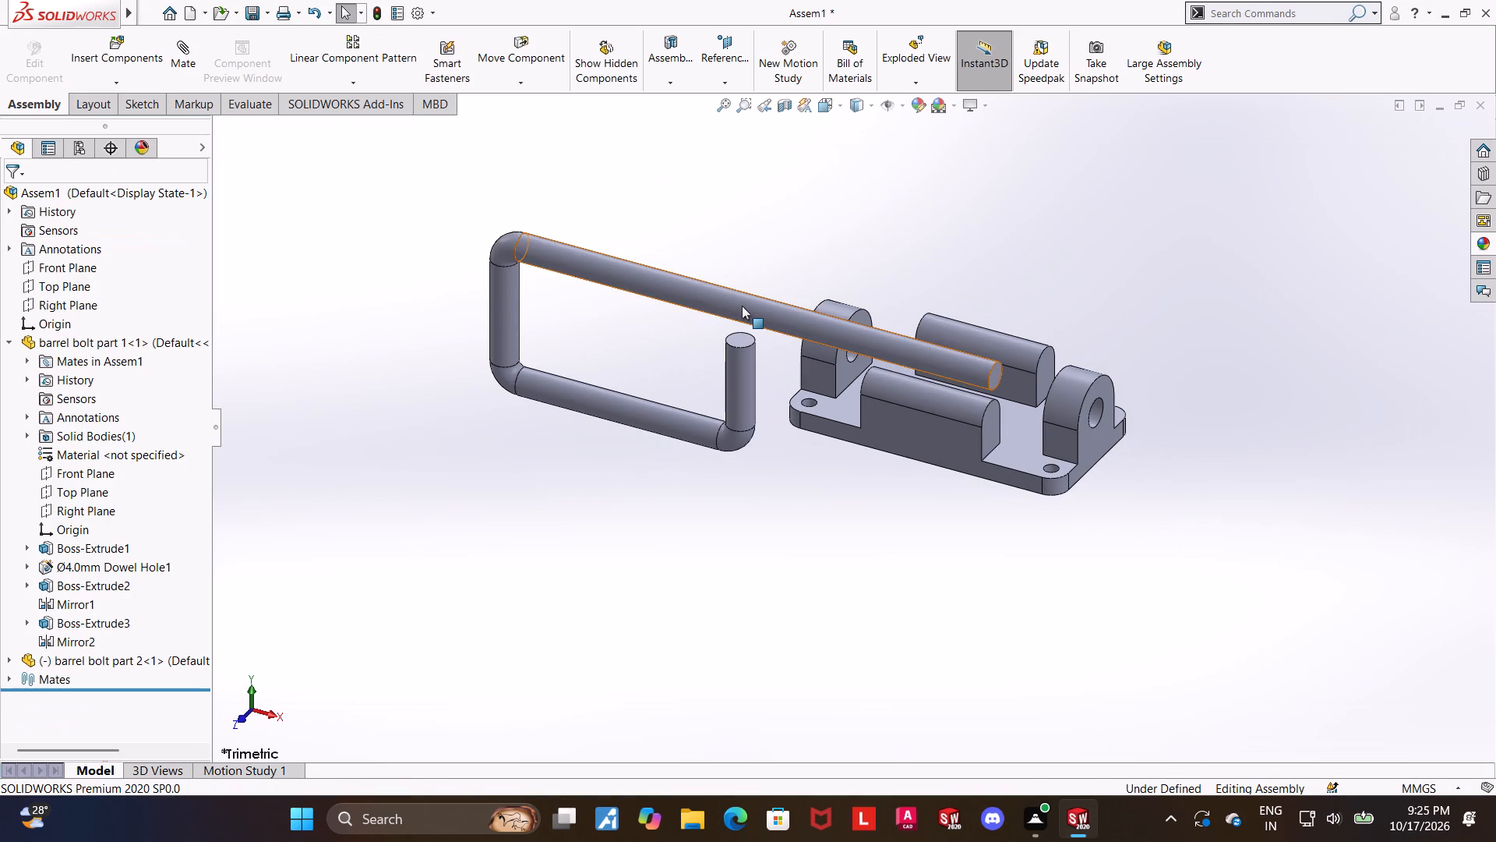
click(742, 306)
scroll(1249, 434, up, 3)
scroll(1101, 419, down, 2)
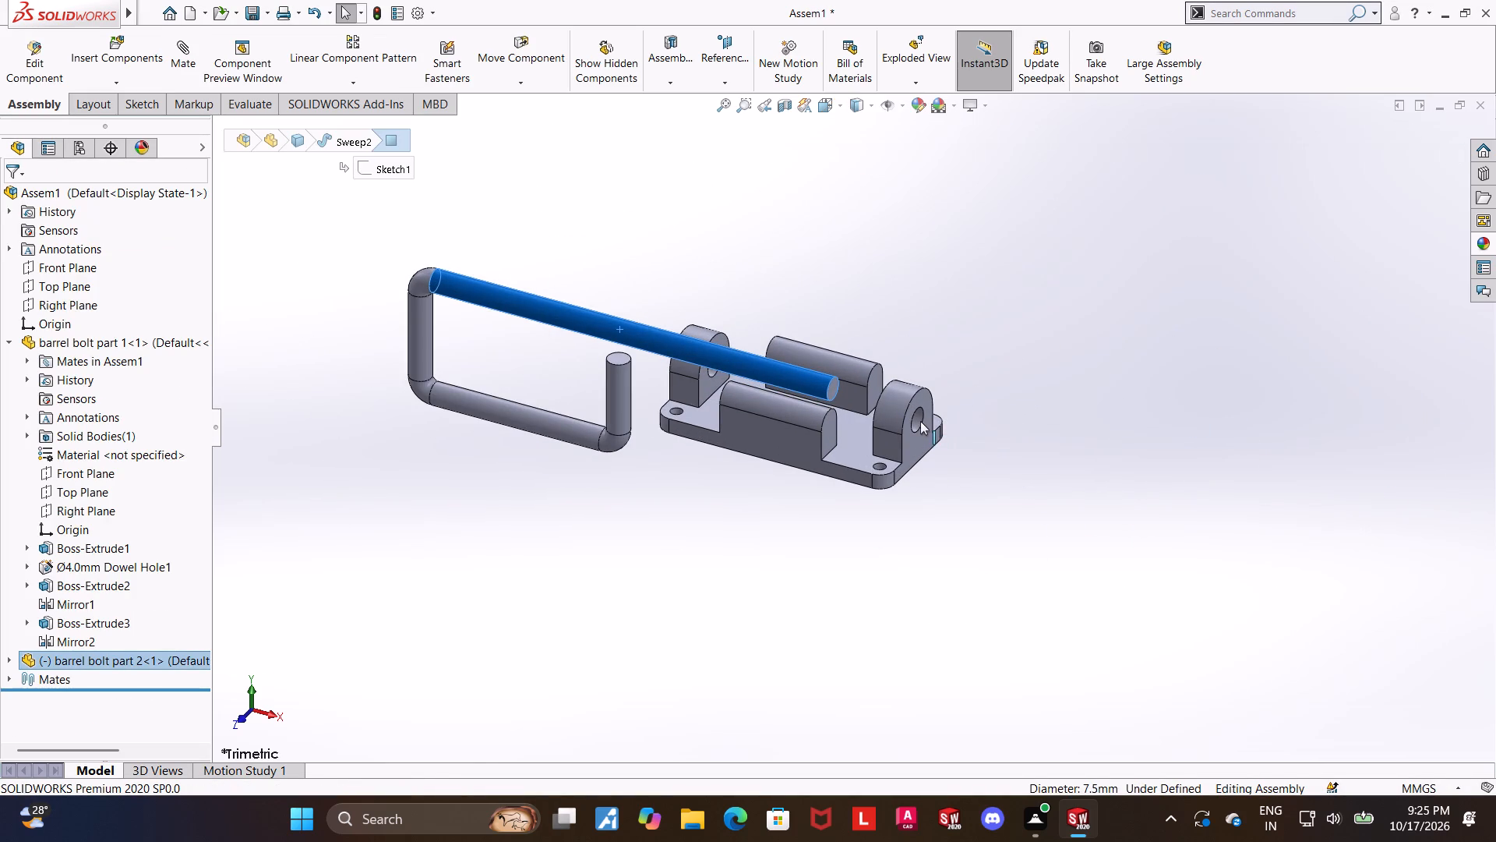
ctrl+click(917, 420)
click(185, 72)
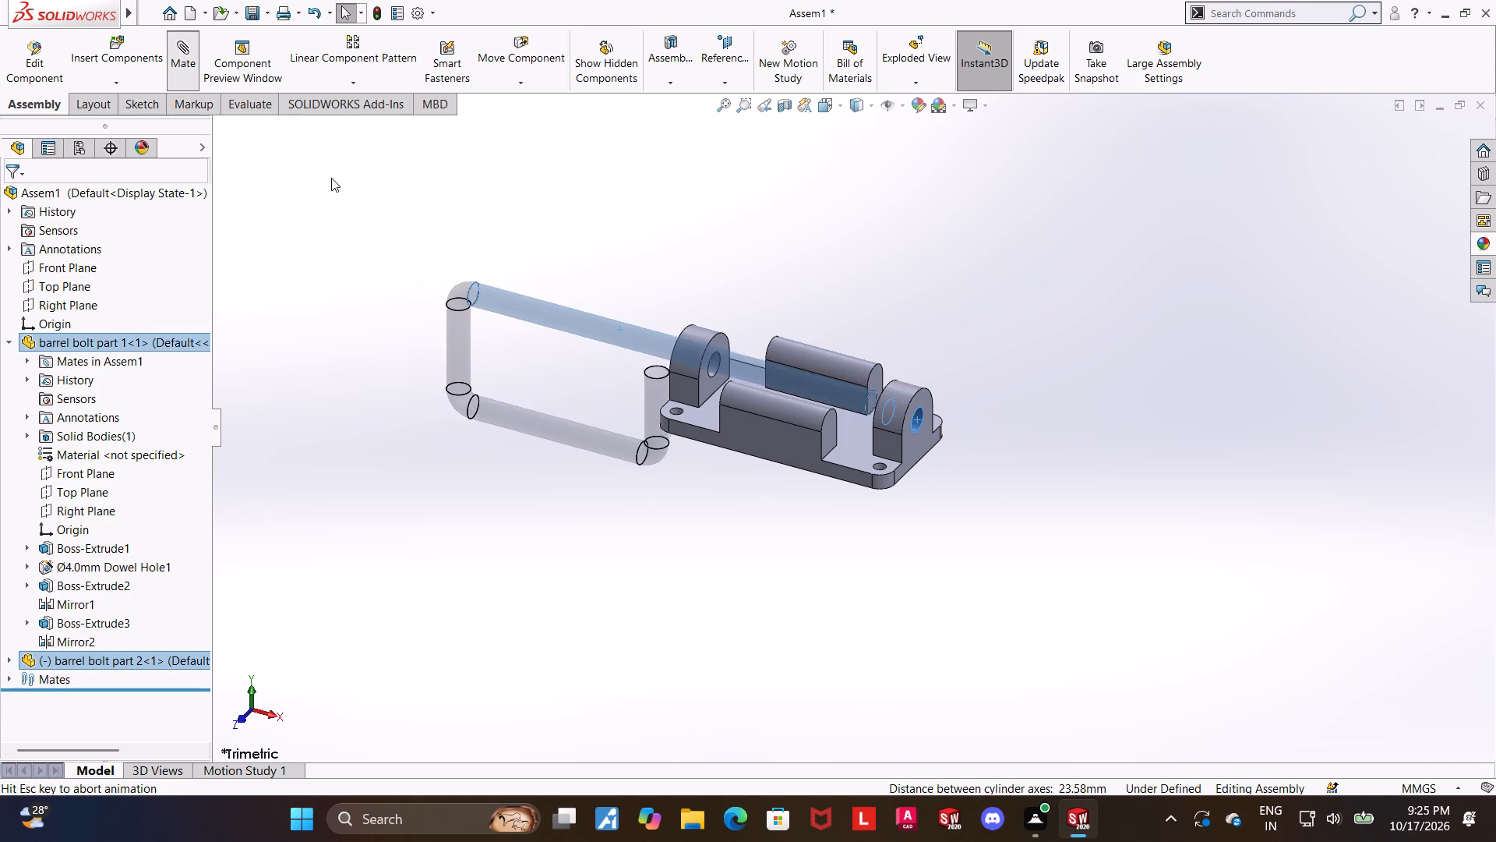
click(23, 200)
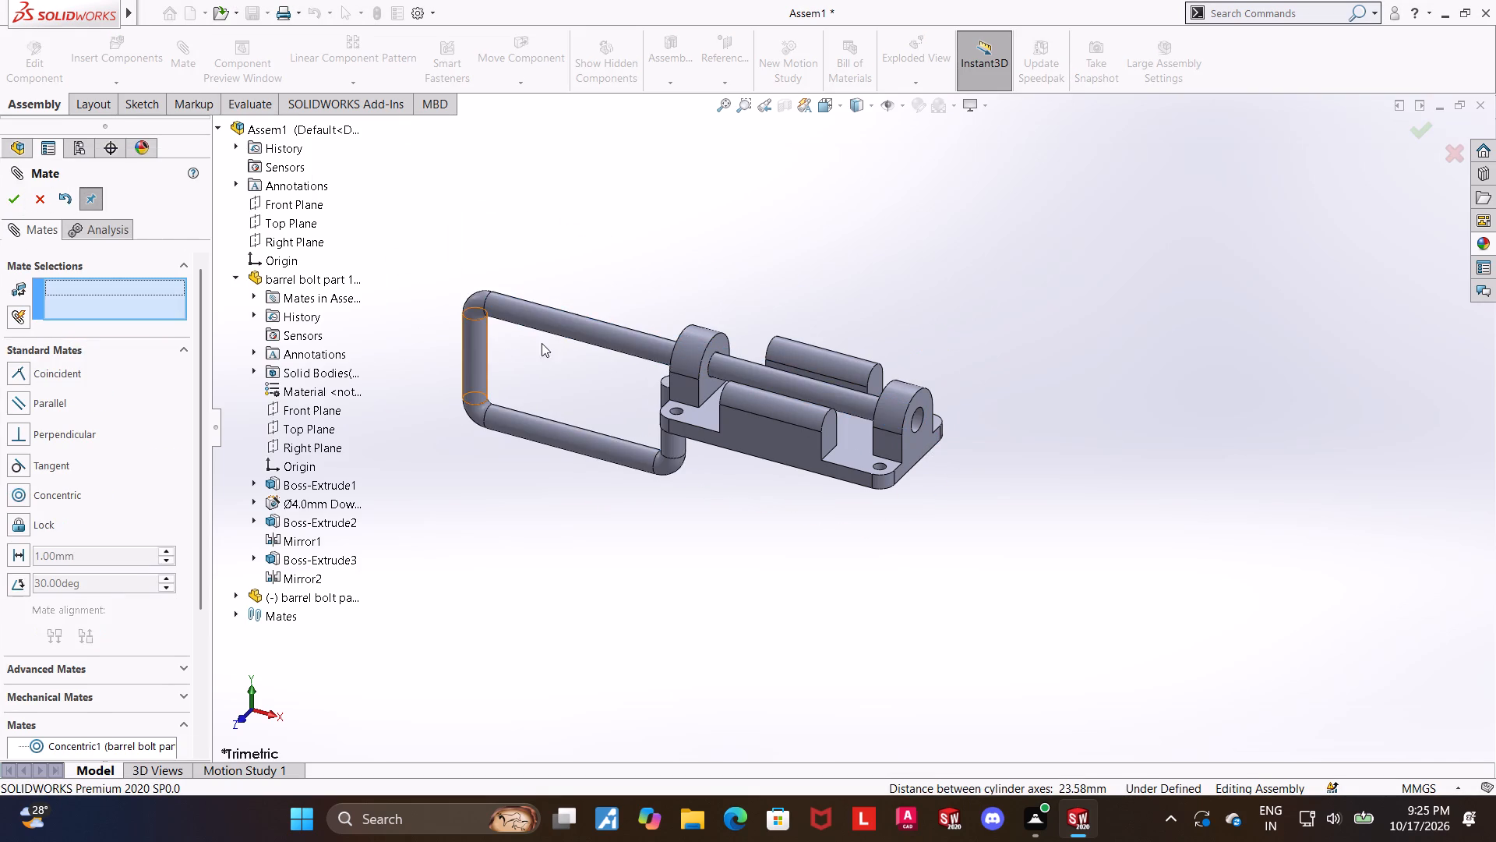
Close the Mate command and slide the rod along its axis clear of both lugs, swinging its handle around.
drag(556, 327, 370, 228)
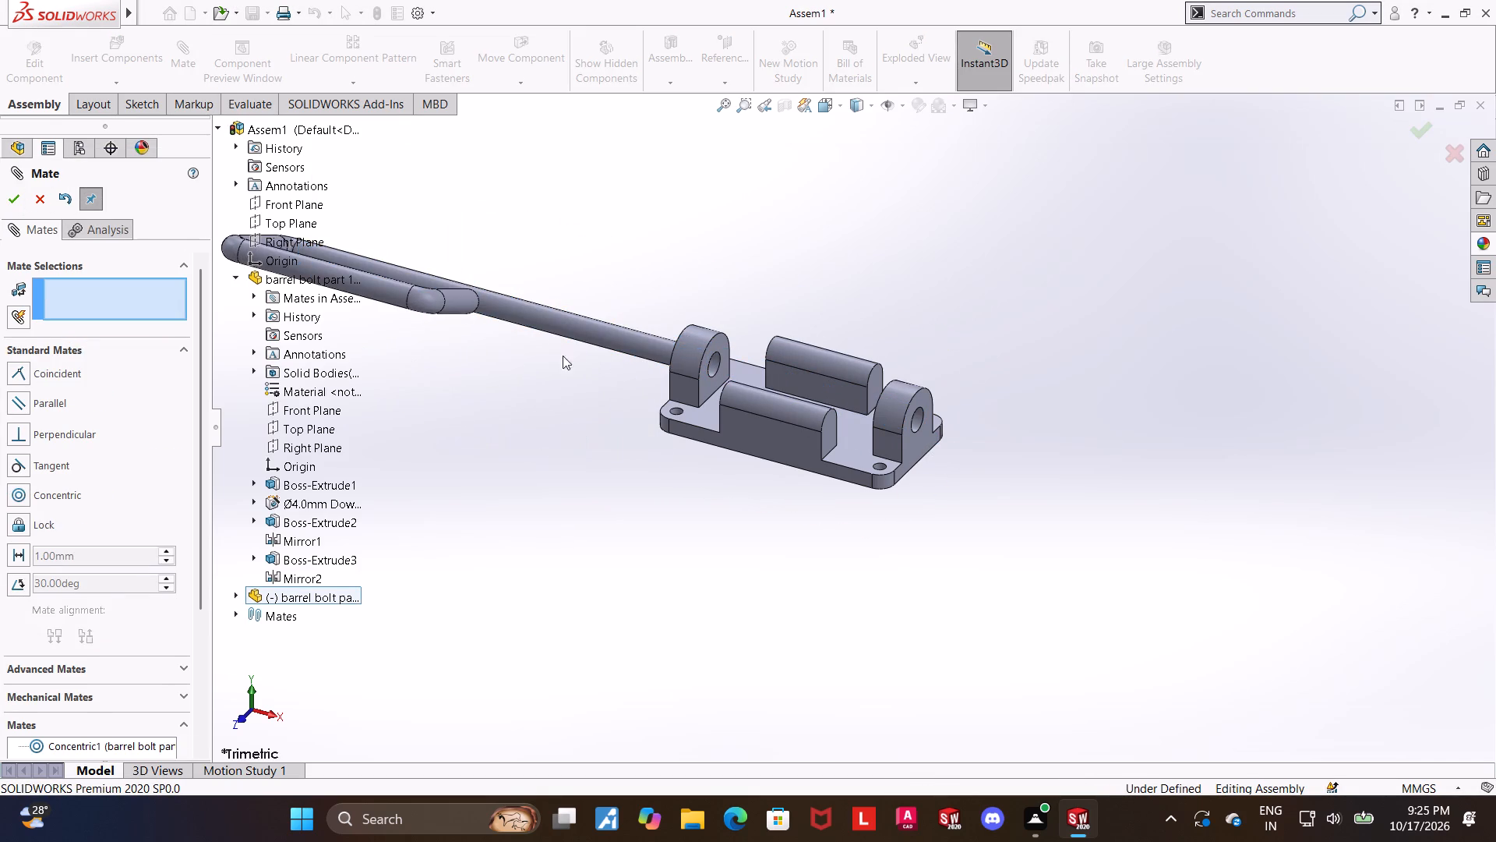
click(578, 435)
scroll(602, 413, up, 2)
scroll(720, 324, down, 3)
click(38, 207)
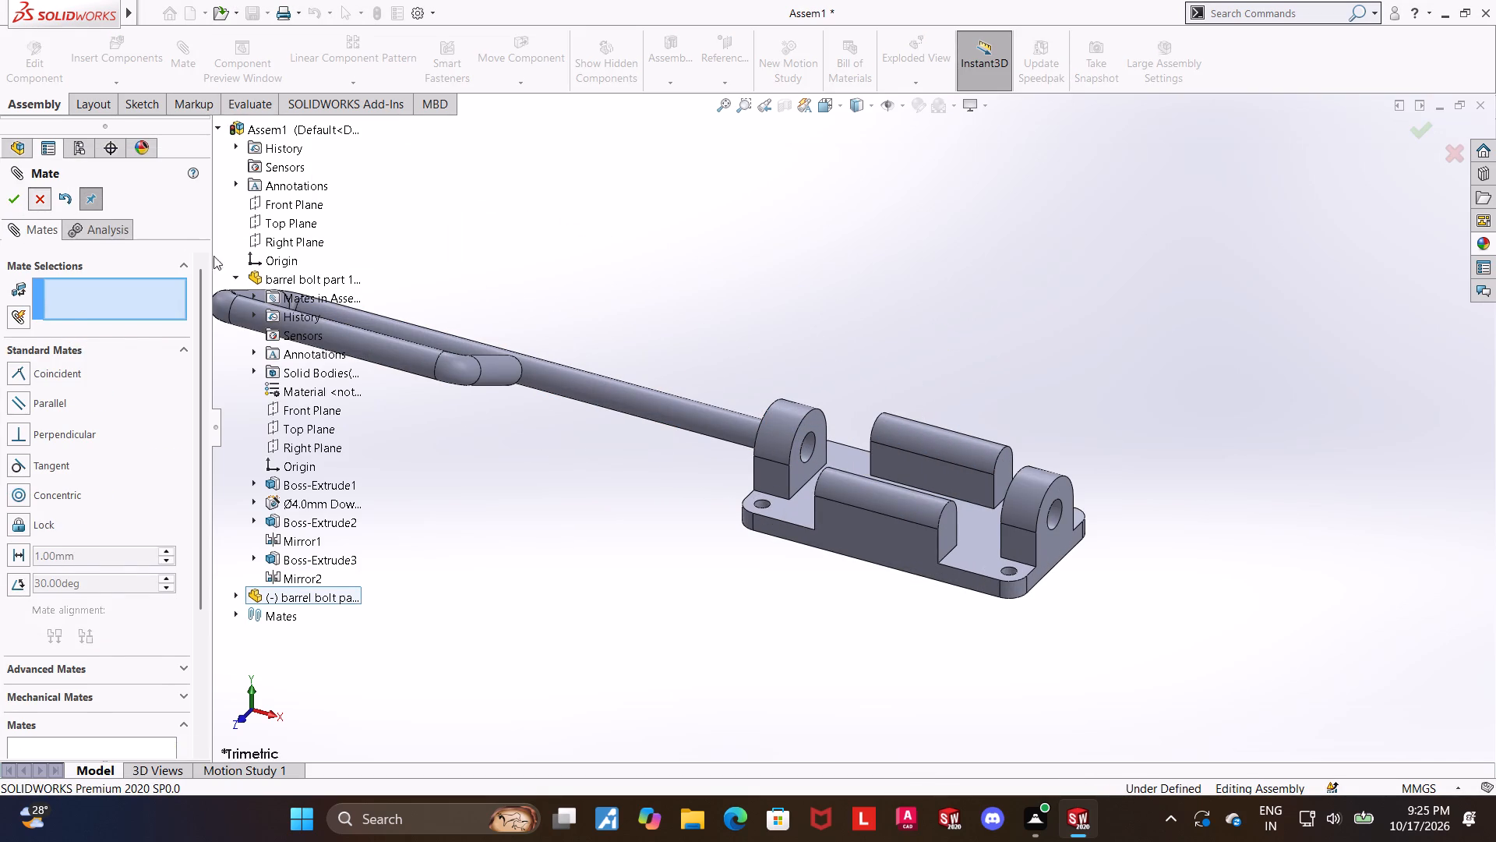
drag(600, 388, 556, 344)
click(590, 455)
click(644, 386)
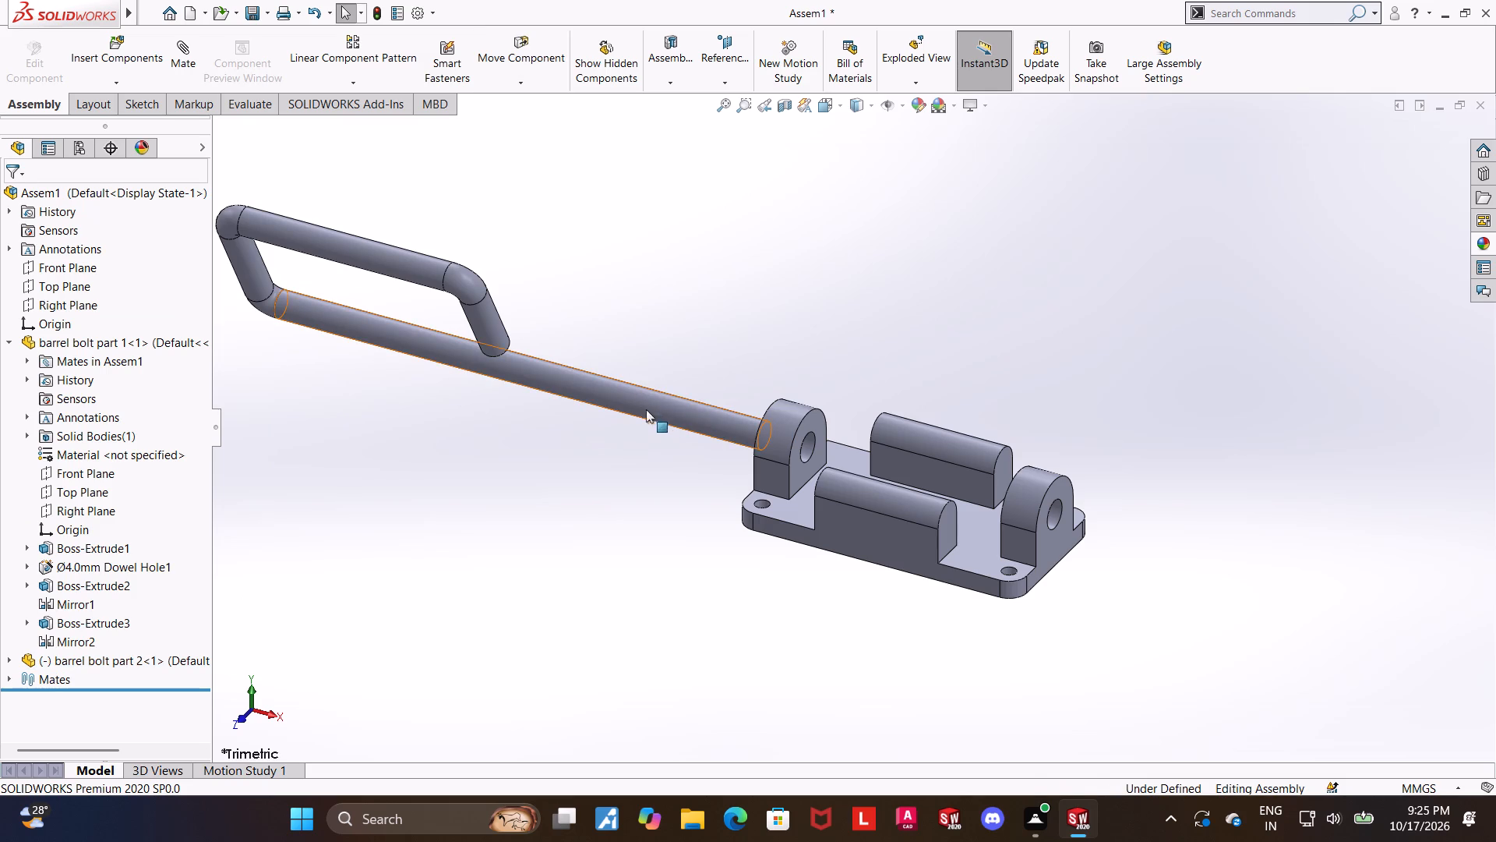
drag(675, 407, 583, 369)
click(627, 457)
Add a concentric mate between the rod's long straight section and the hole in the lug nearest the rod.
click(623, 402)
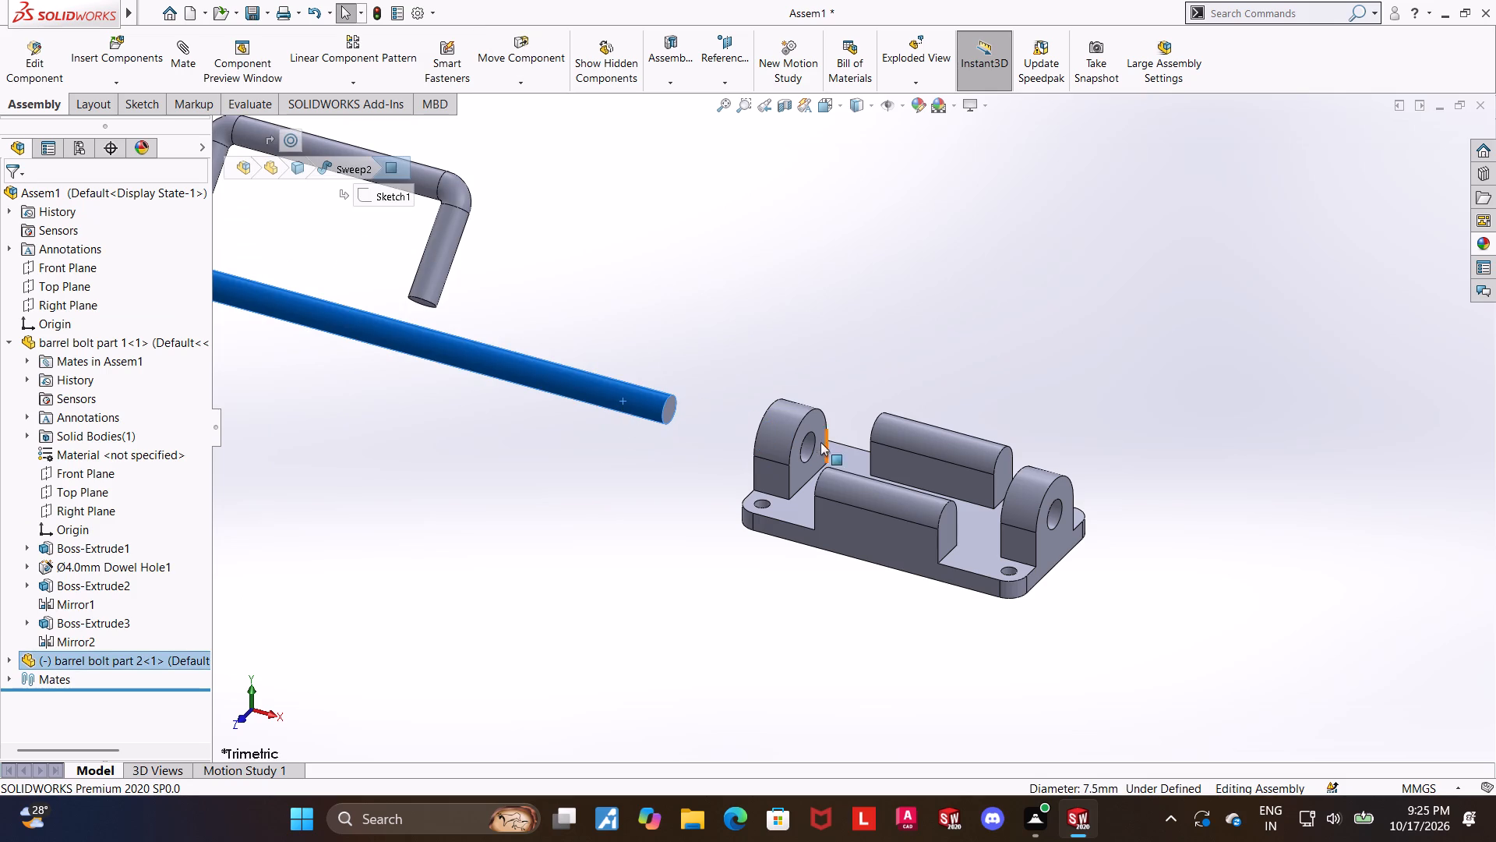
ctrl+click(809, 444)
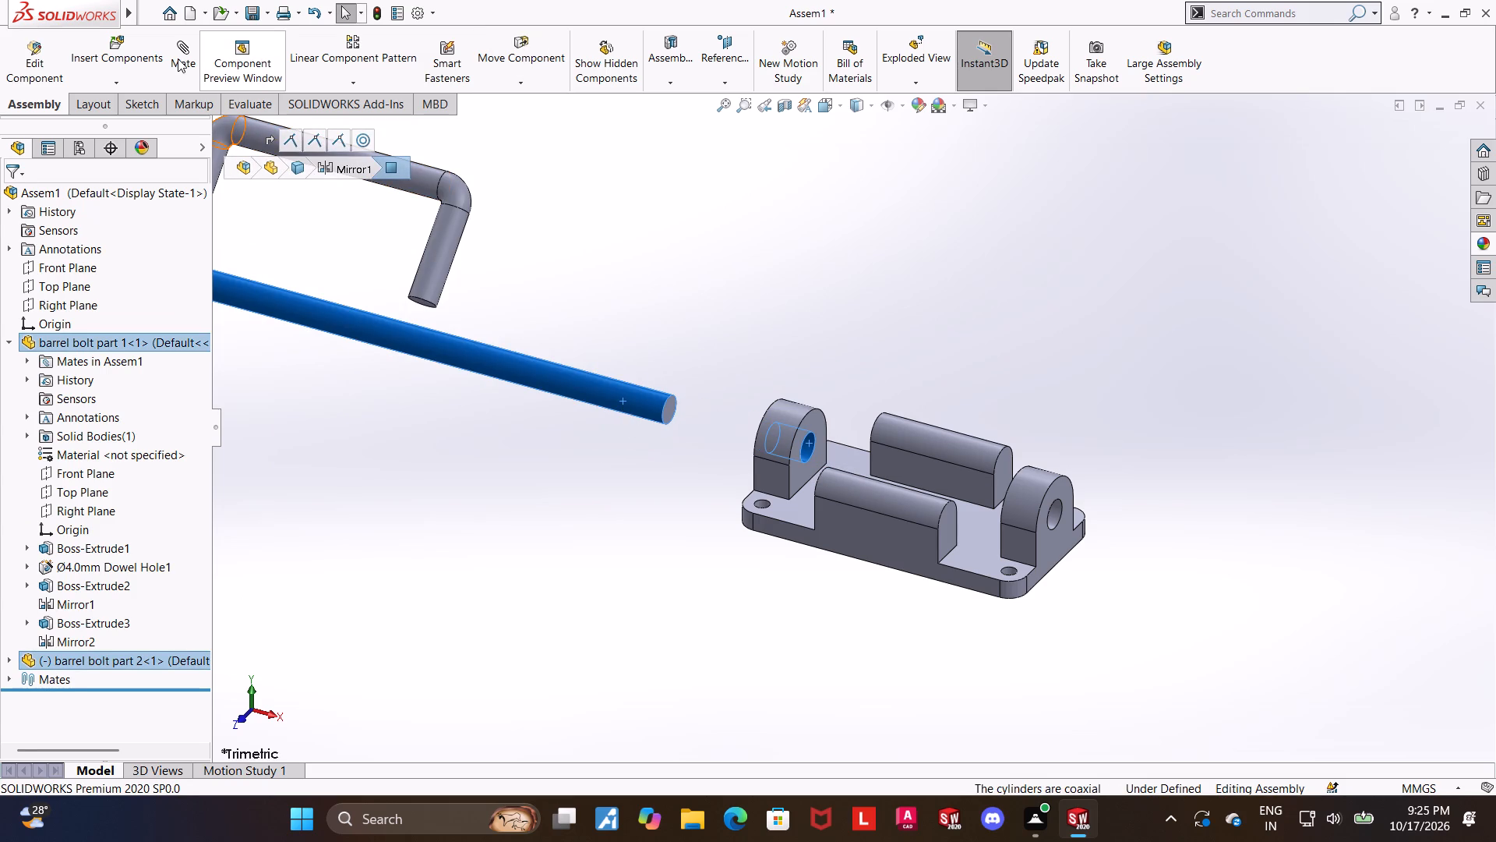
click(178, 58)
click(17, 191)
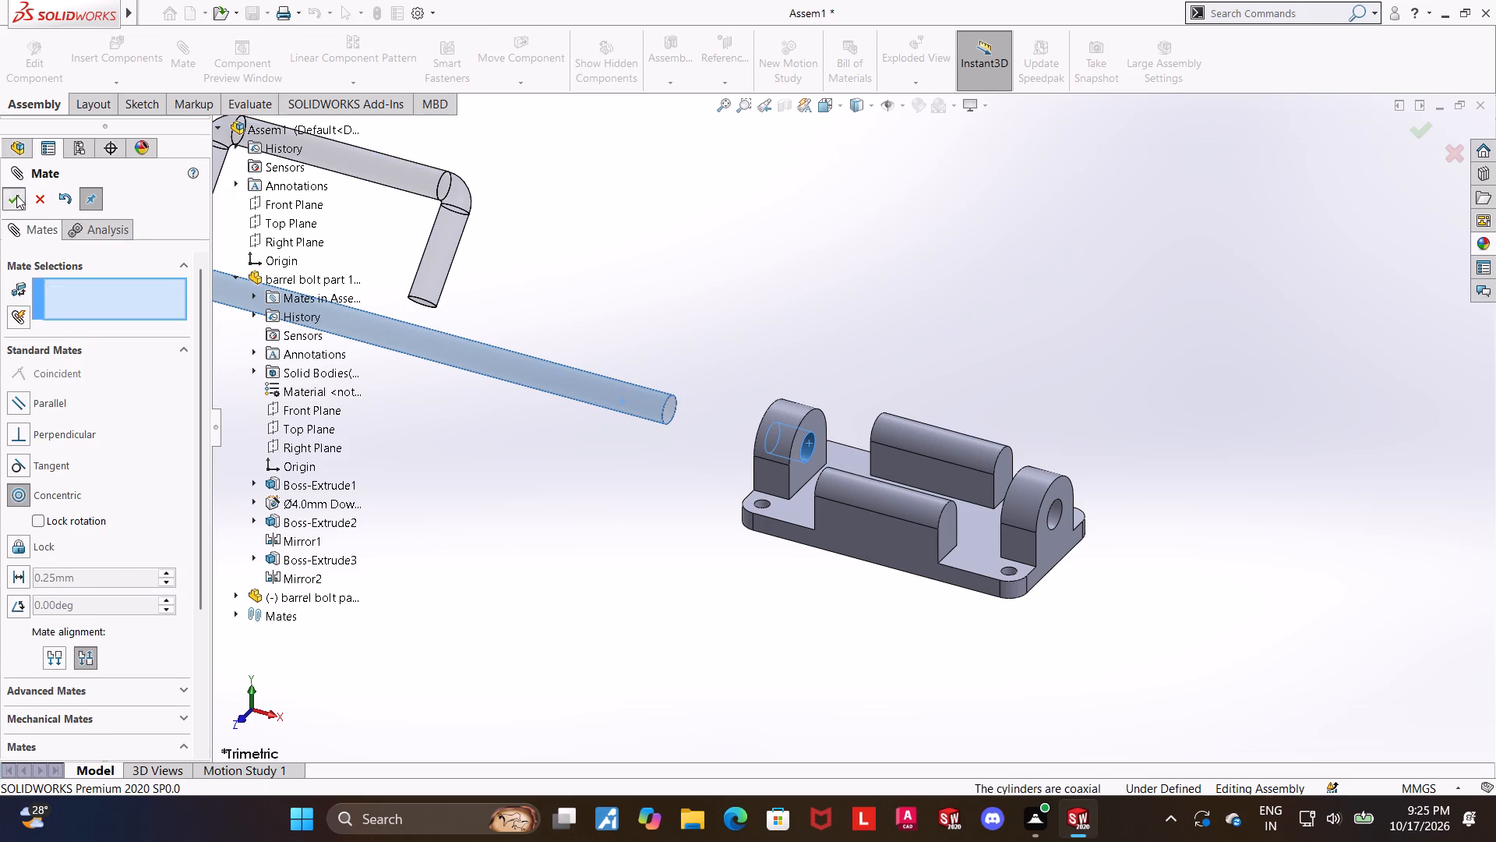
Slide the rod through both lugs past the far end and swing its handle up above the base plate.
drag(478, 363, 1062, 437)
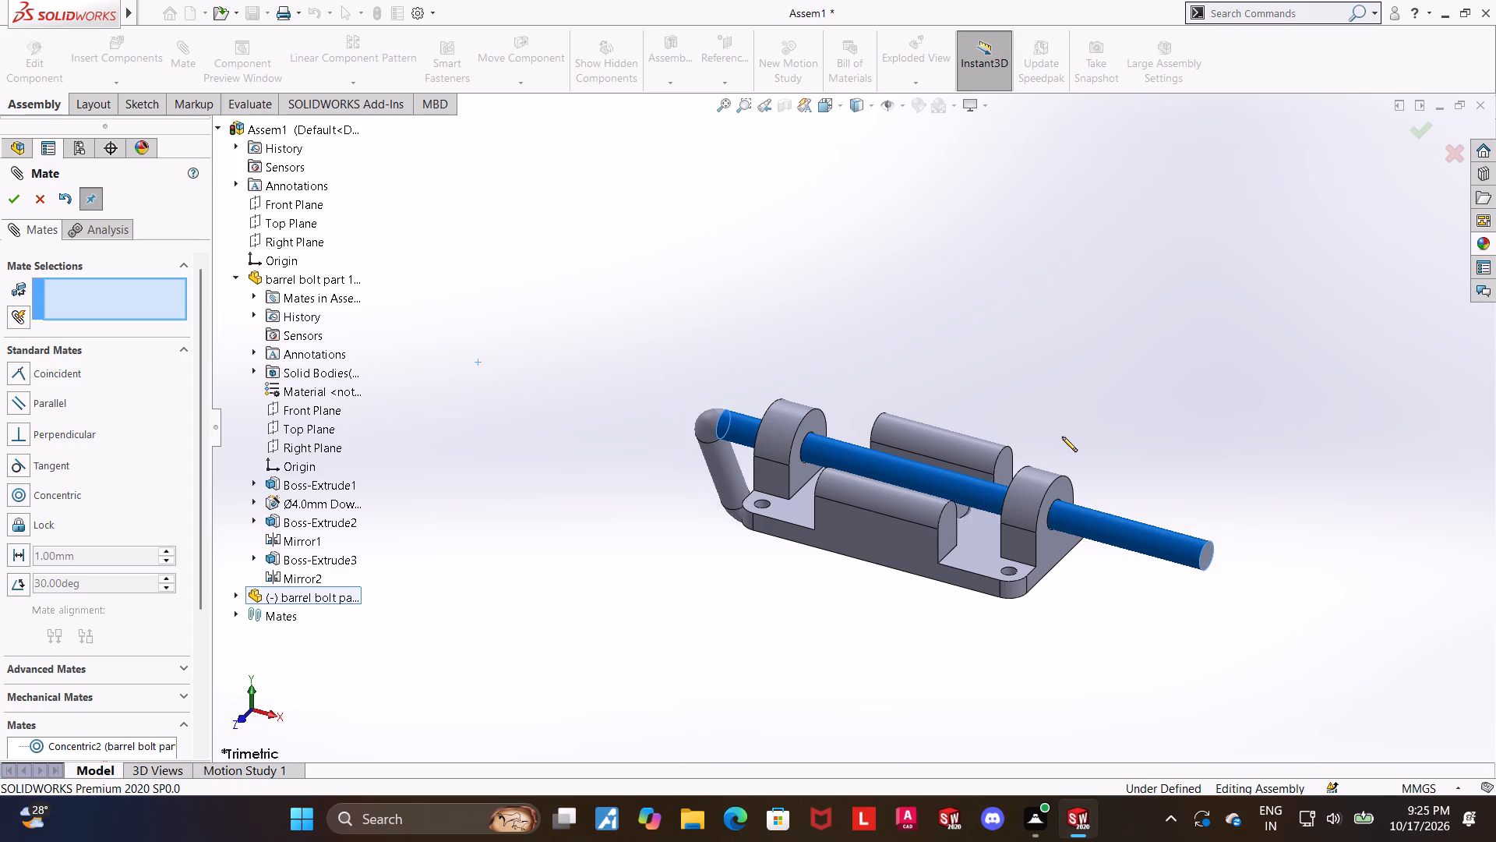
drag(1062, 437, 930, 320)
drag(667, 490, 665, 438)
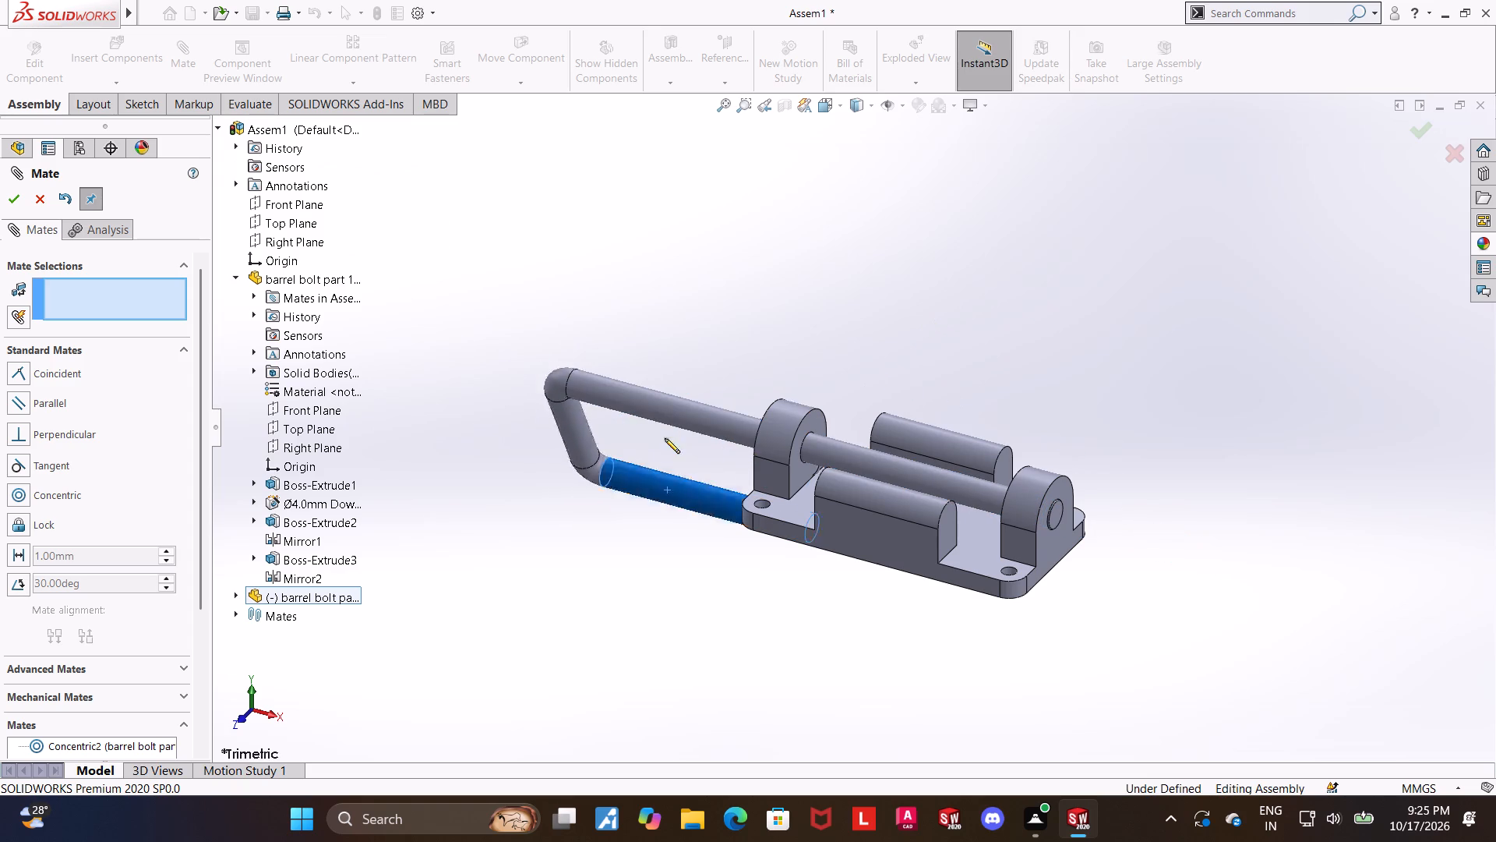
drag(665, 438, 851, 241)
click(1488, 538)
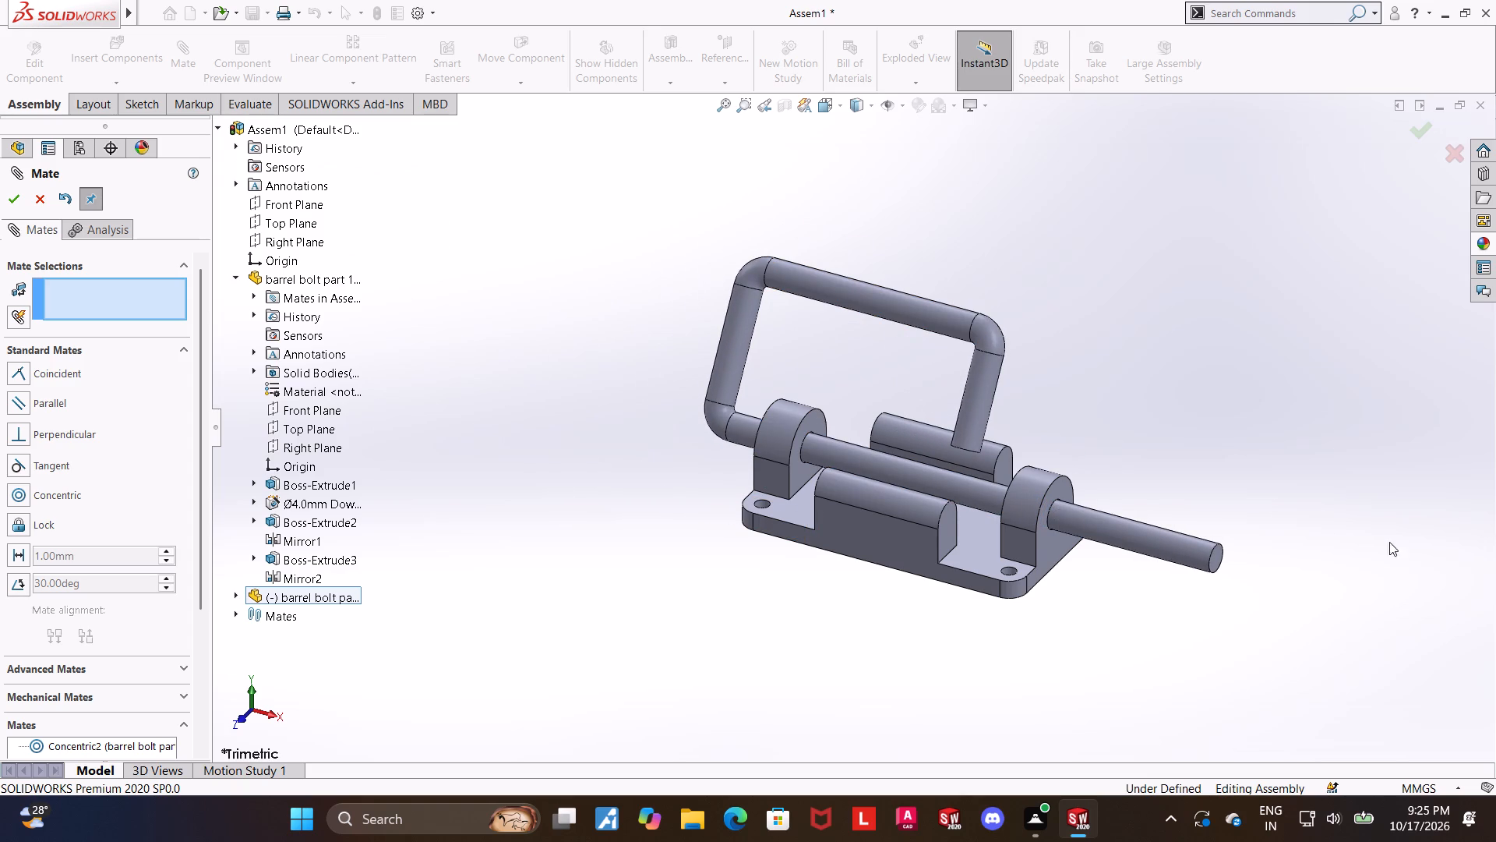
click(1202, 452)
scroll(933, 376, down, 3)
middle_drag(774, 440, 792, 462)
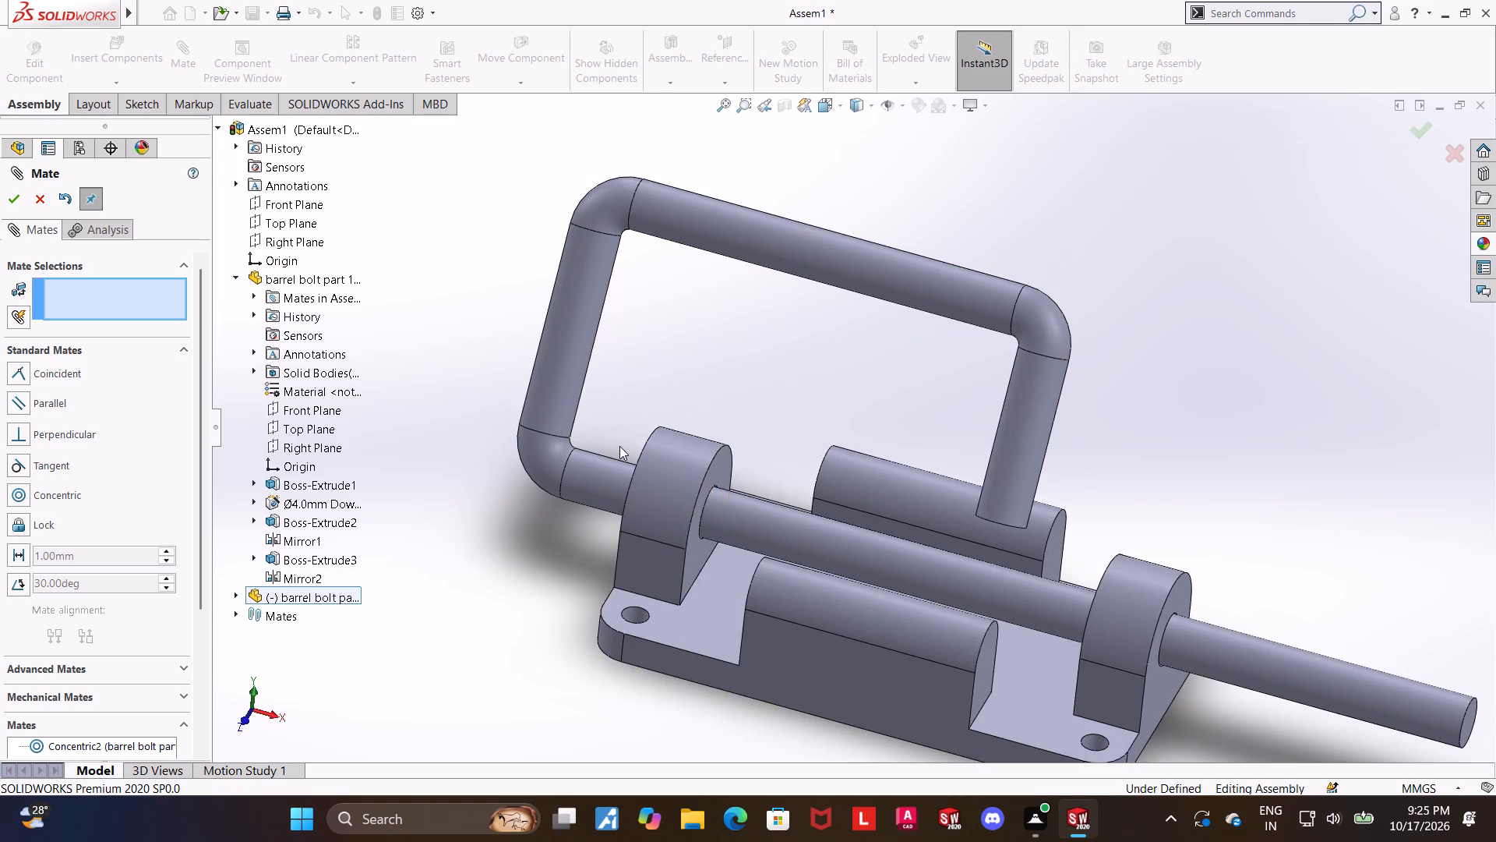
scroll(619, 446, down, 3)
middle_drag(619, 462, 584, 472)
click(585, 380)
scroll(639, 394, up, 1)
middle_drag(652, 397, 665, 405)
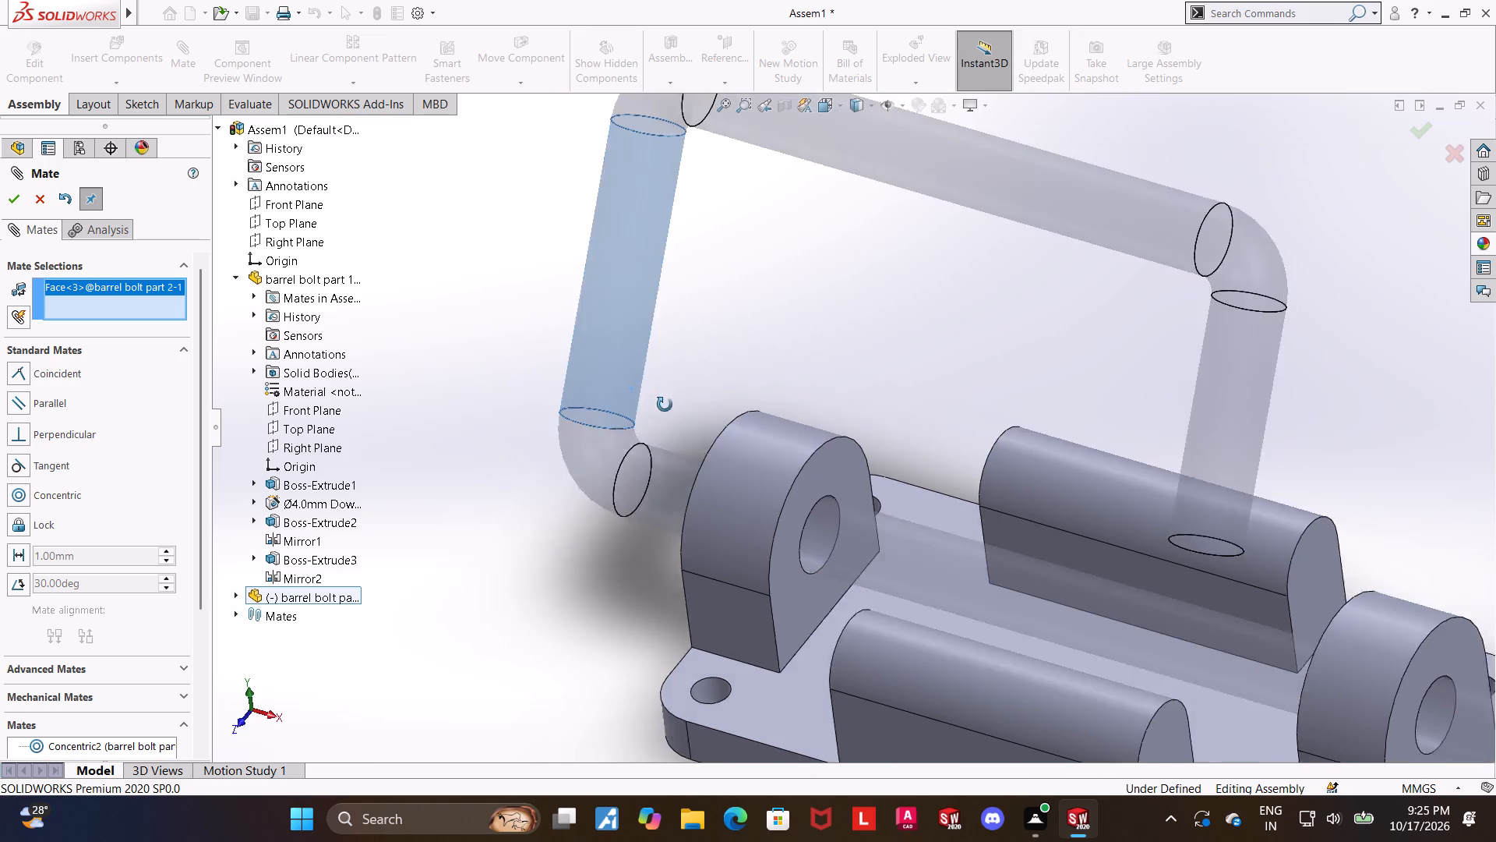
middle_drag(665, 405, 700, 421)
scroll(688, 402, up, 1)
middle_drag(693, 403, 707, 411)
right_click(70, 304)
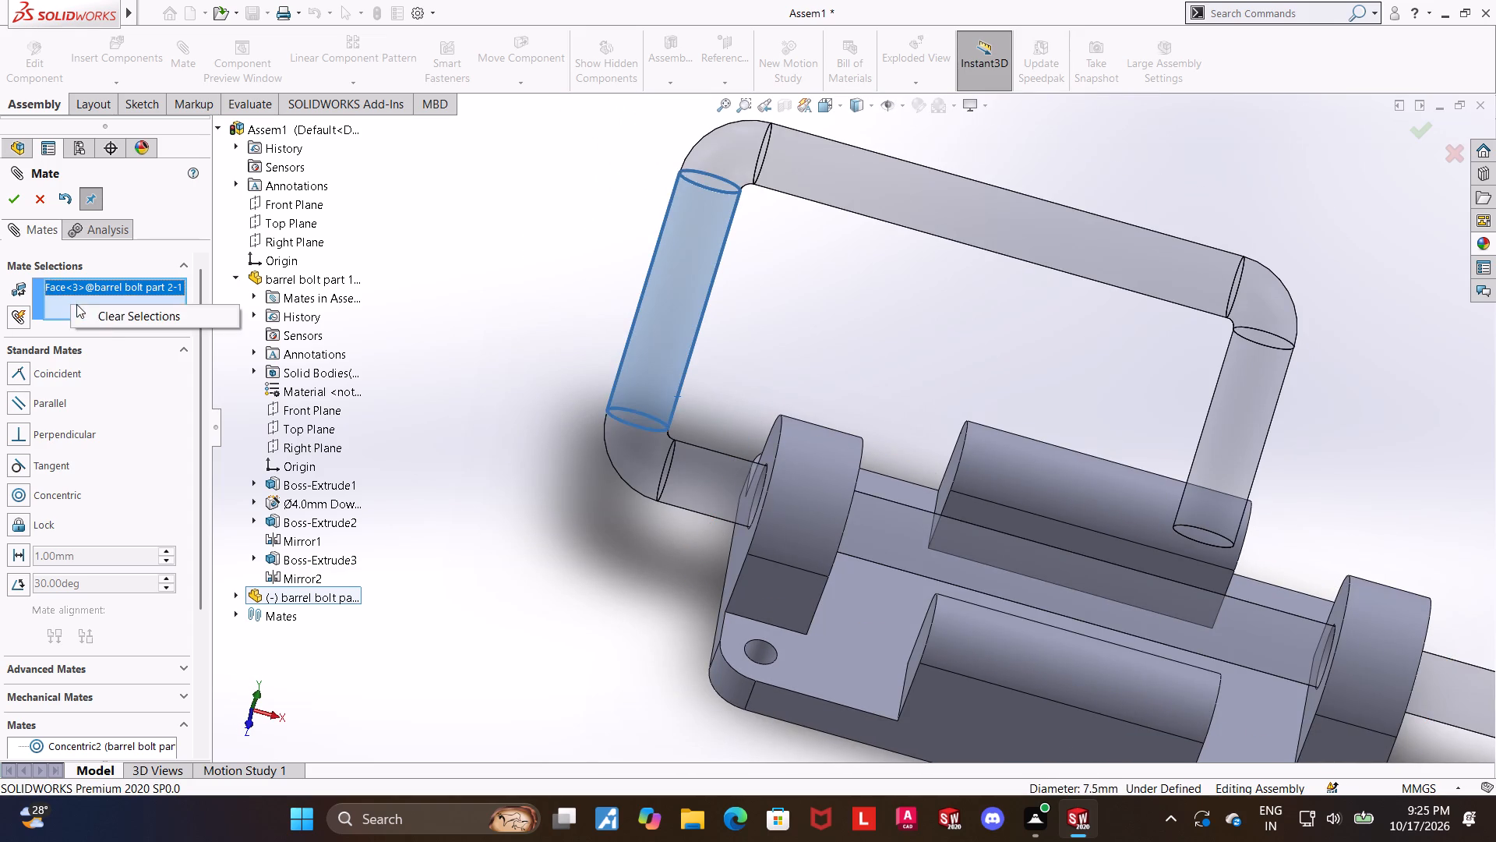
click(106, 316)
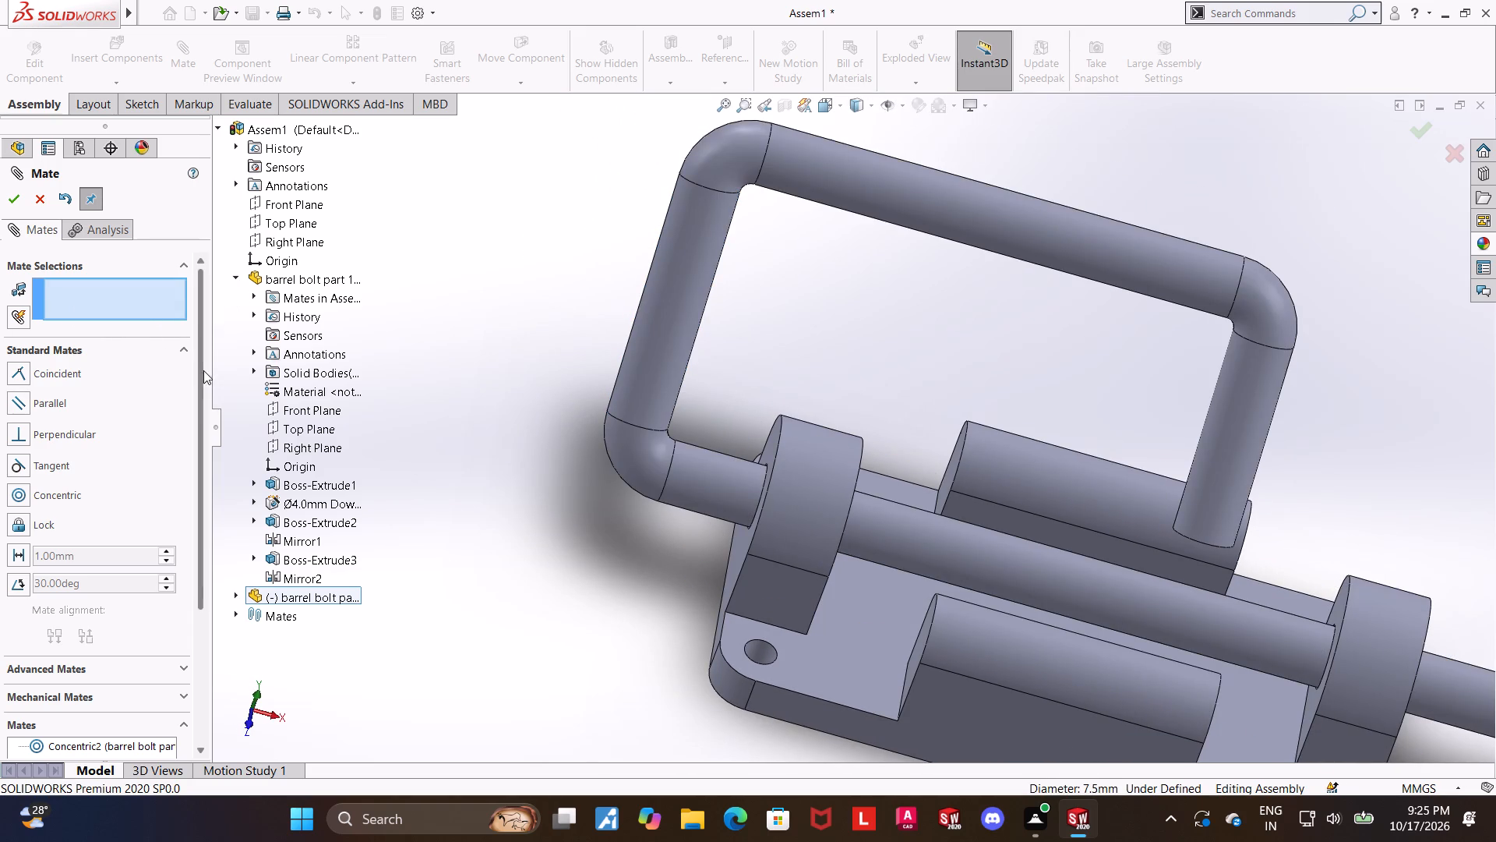
Slide the rod back and forth along its axis to check its travel through both lugs, ending withdrawn from the base plate.
drag(203, 370, 239, 575)
scroll(672, 504, up, 2)
drag(740, 465, 477, 378)
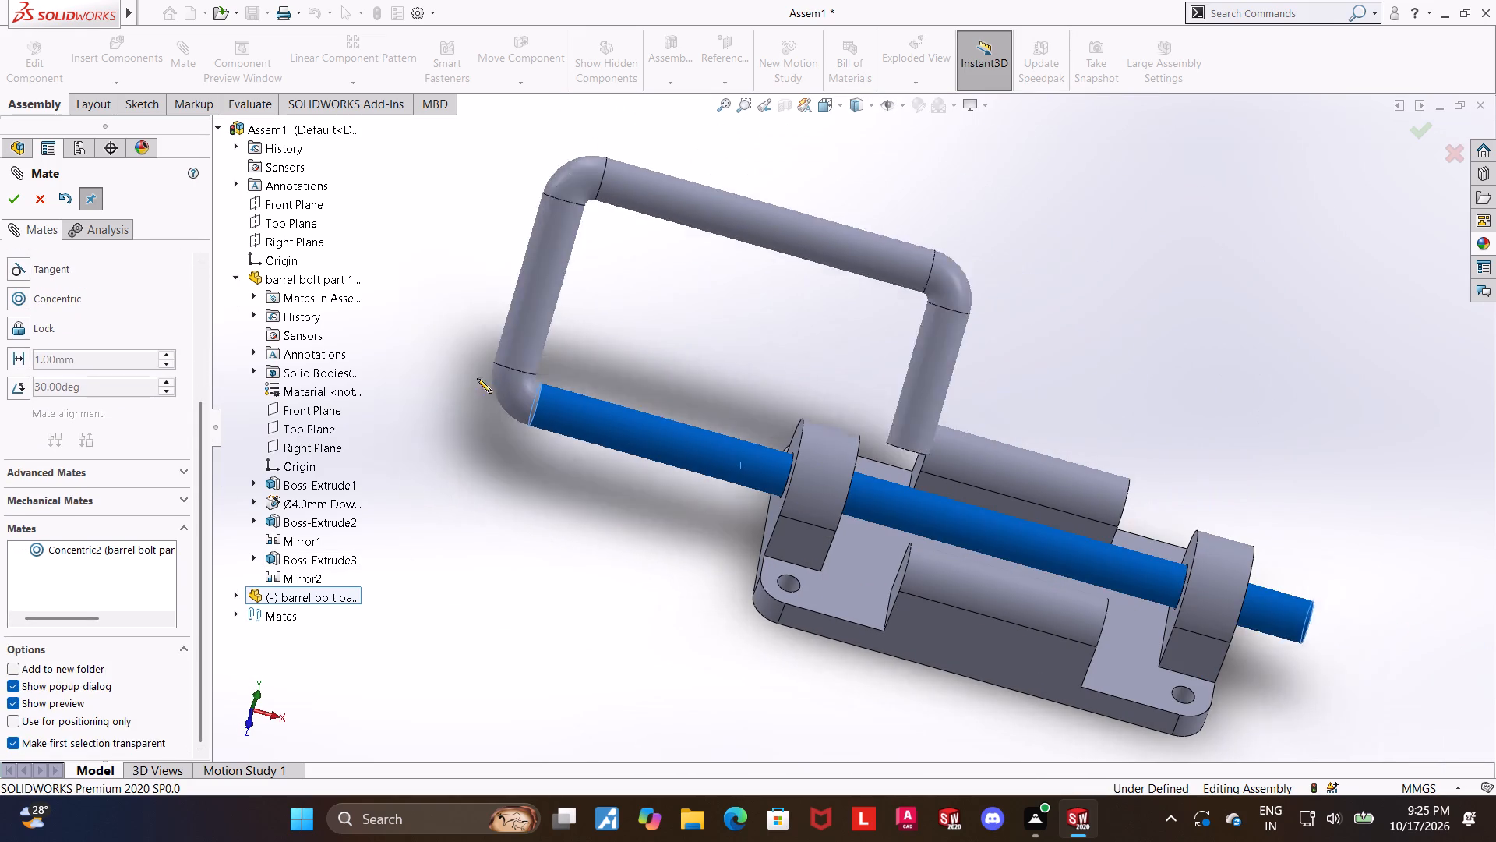
drag(477, 378, 161, 316)
click(646, 513)
scroll(647, 513, up, 3)
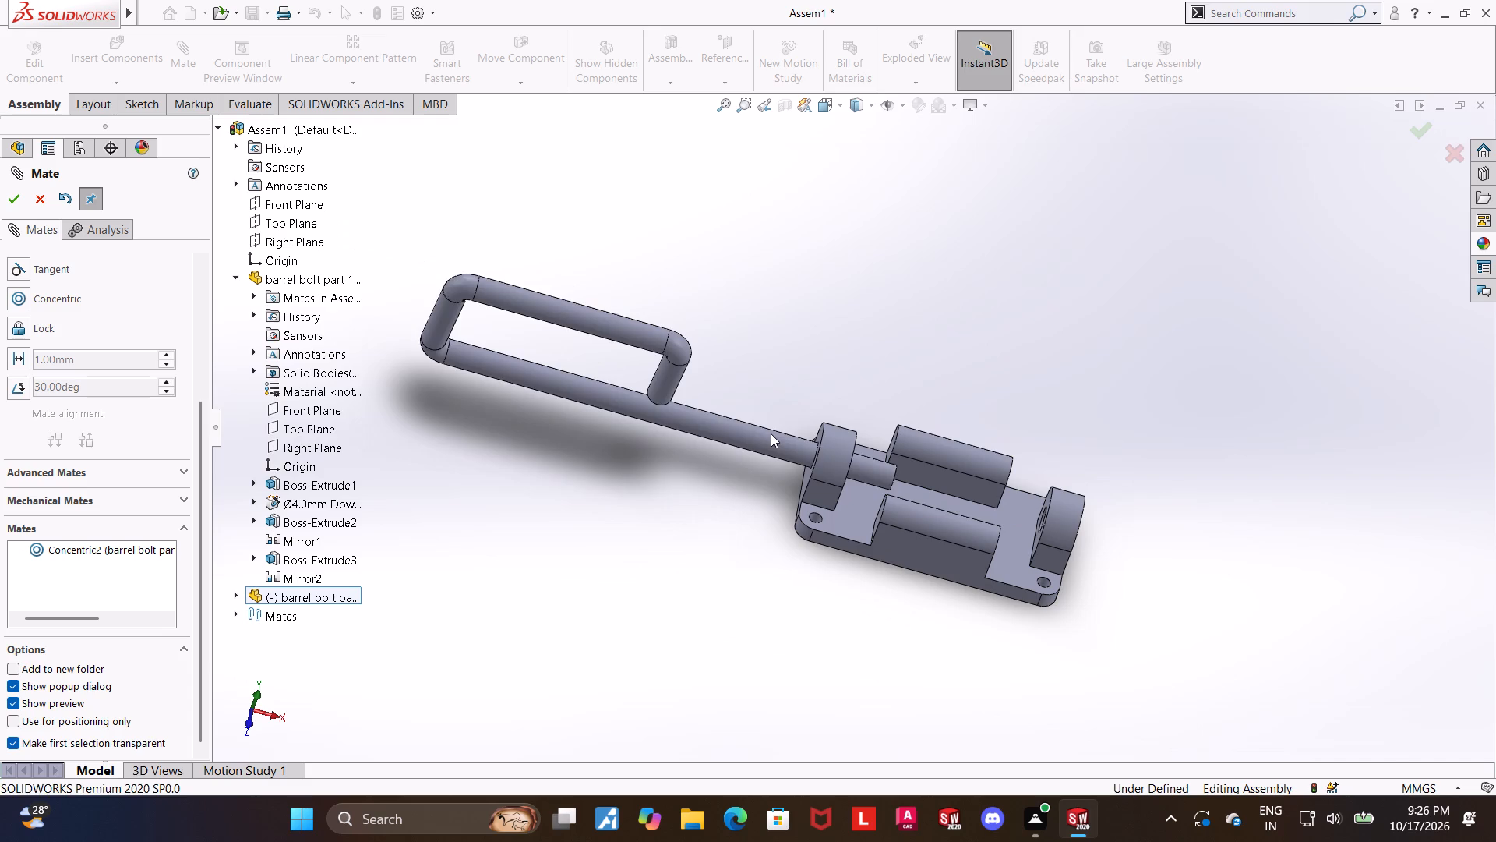
drag(772, 433, 979, 458)
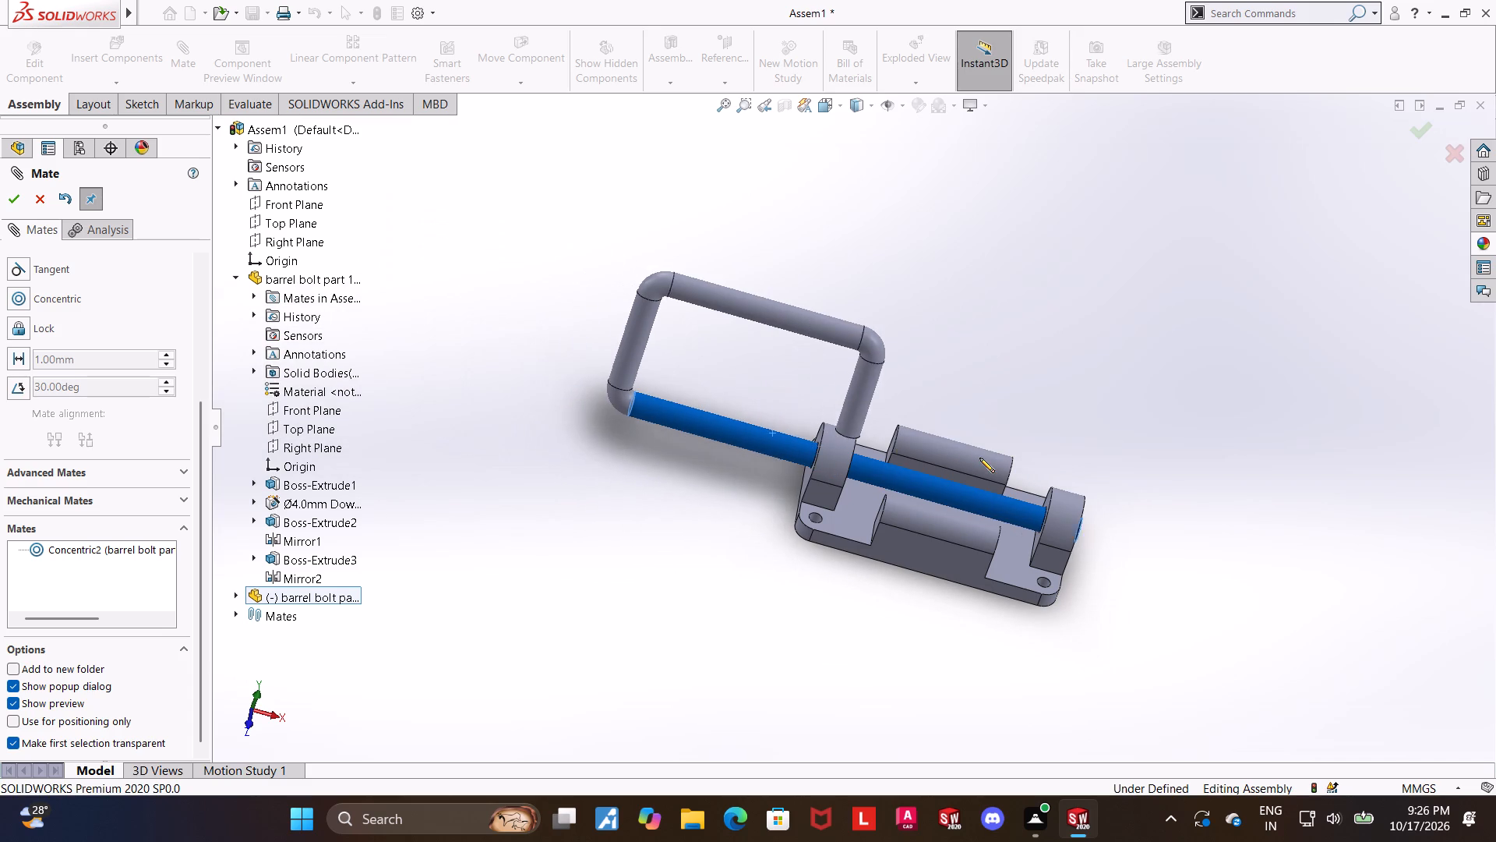
drag(979, 458, 986, 457)
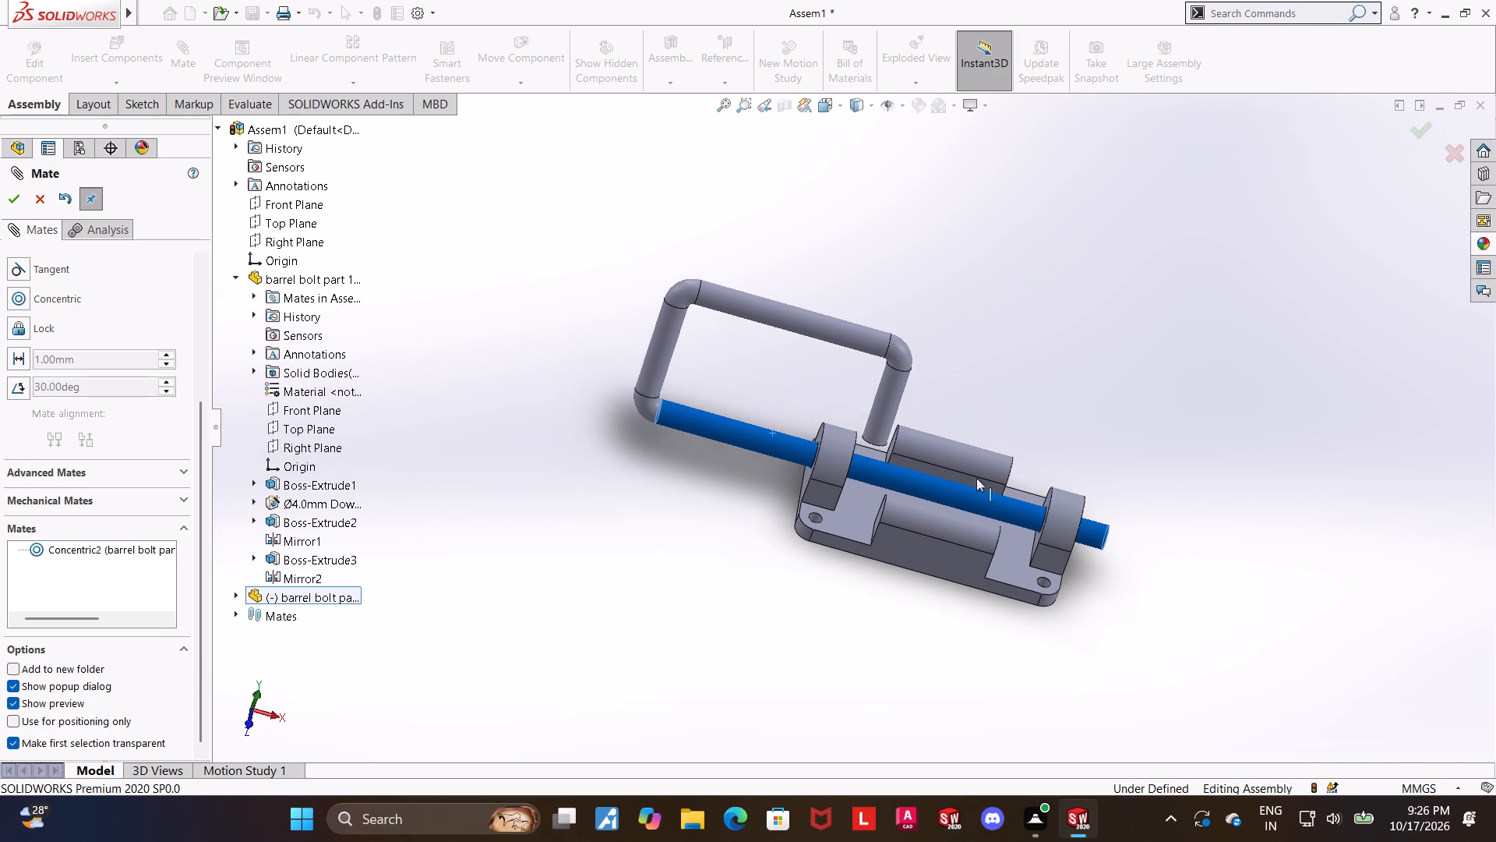
click(703, 501)
drag(728, 424, 448, 334)
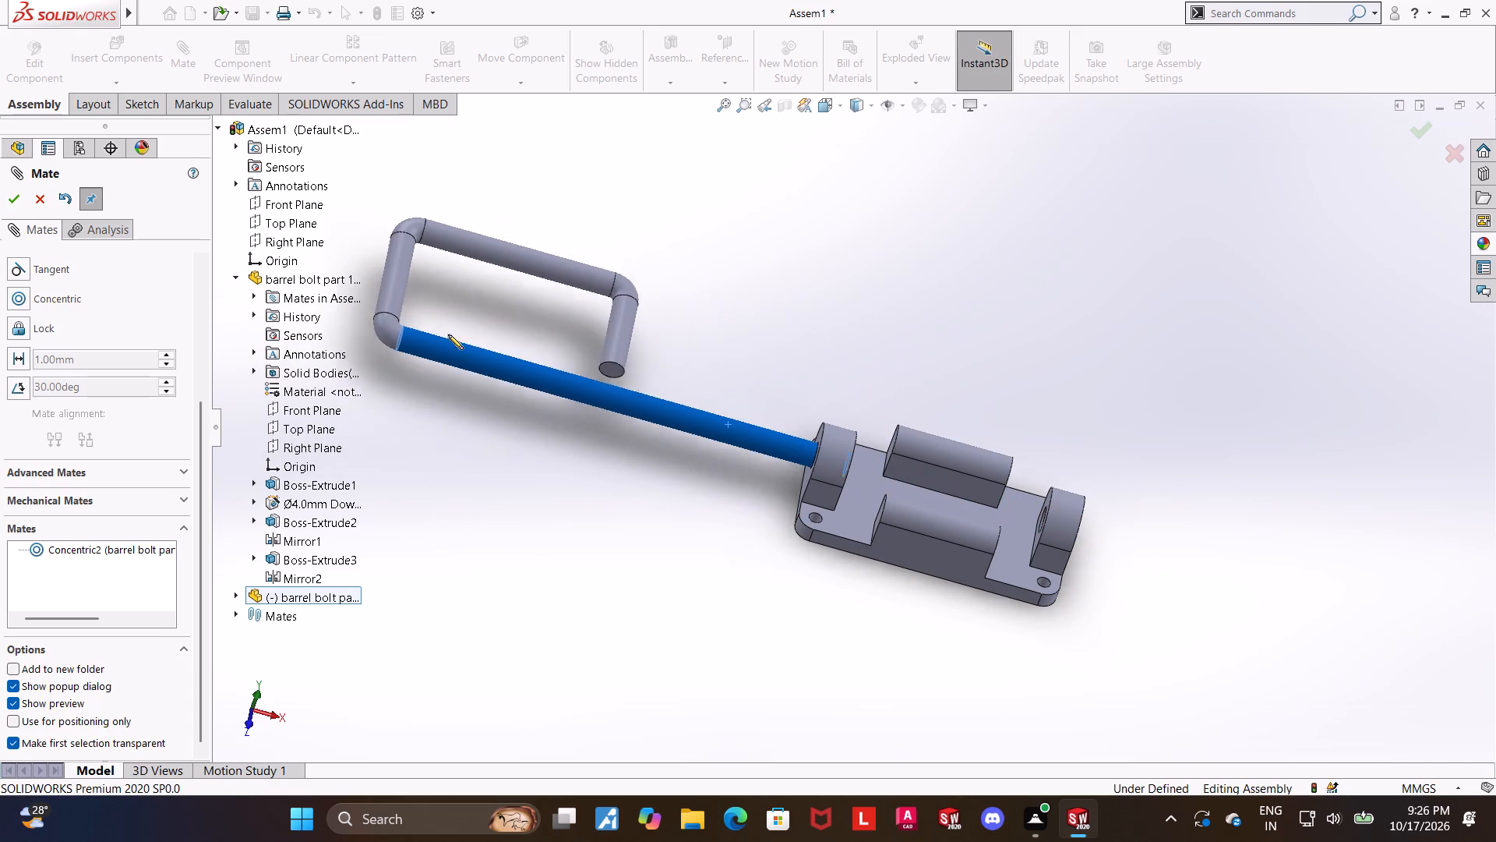
drag(448, 334, 367, 299)
click(799, 529)
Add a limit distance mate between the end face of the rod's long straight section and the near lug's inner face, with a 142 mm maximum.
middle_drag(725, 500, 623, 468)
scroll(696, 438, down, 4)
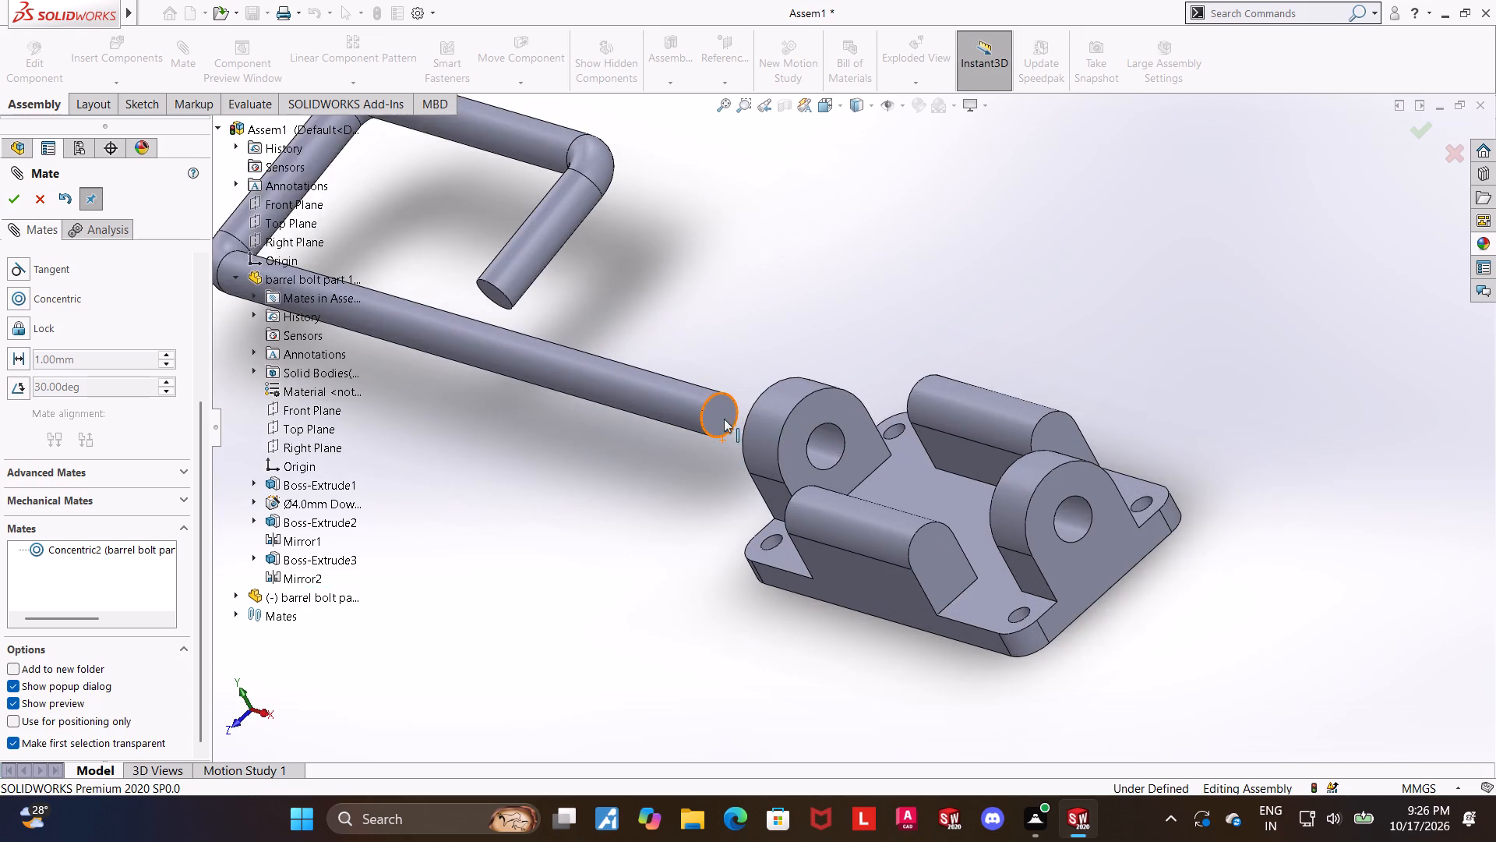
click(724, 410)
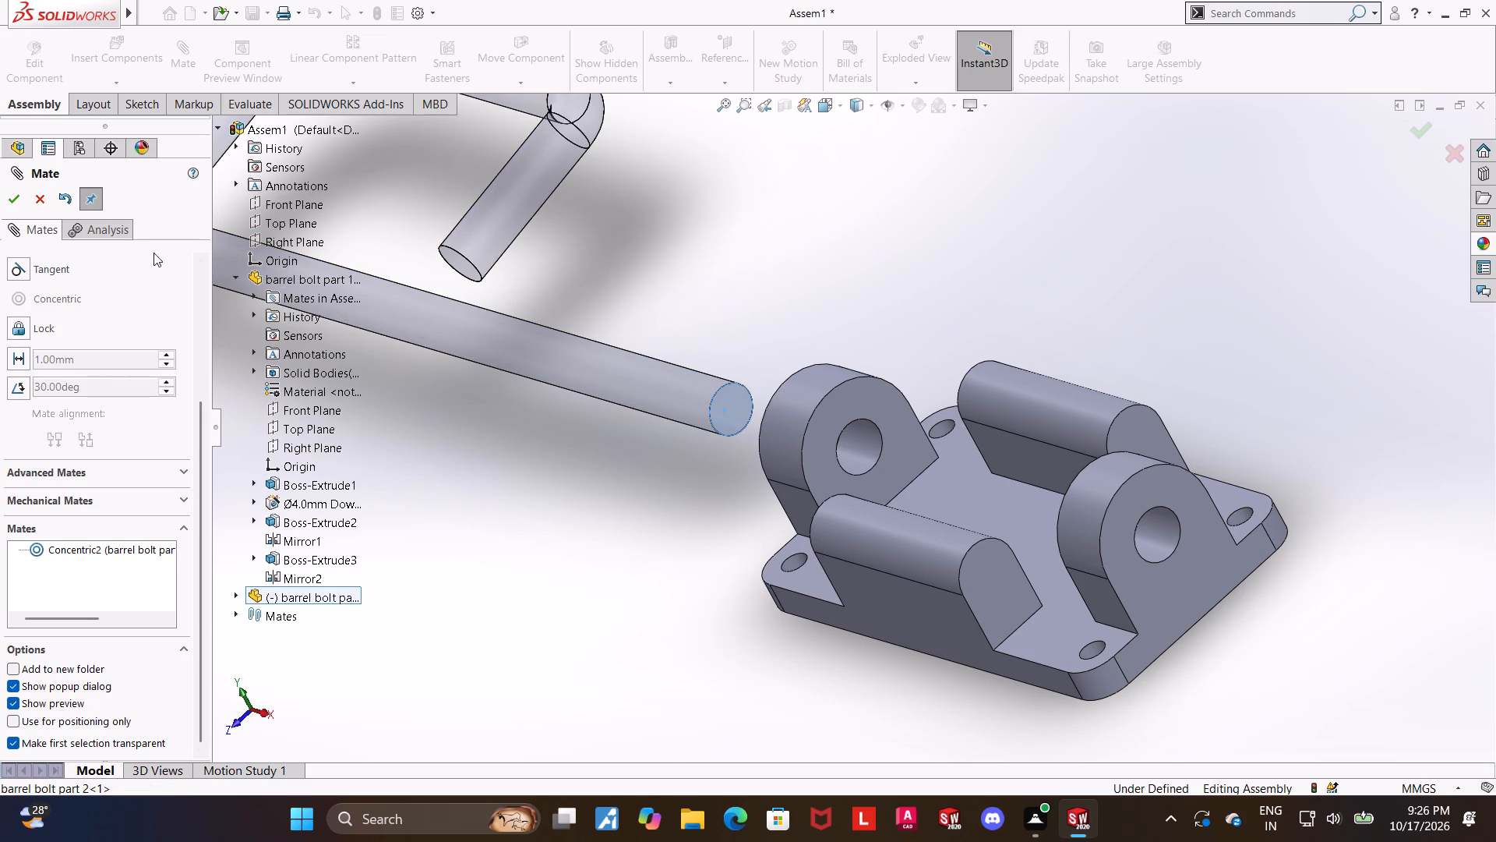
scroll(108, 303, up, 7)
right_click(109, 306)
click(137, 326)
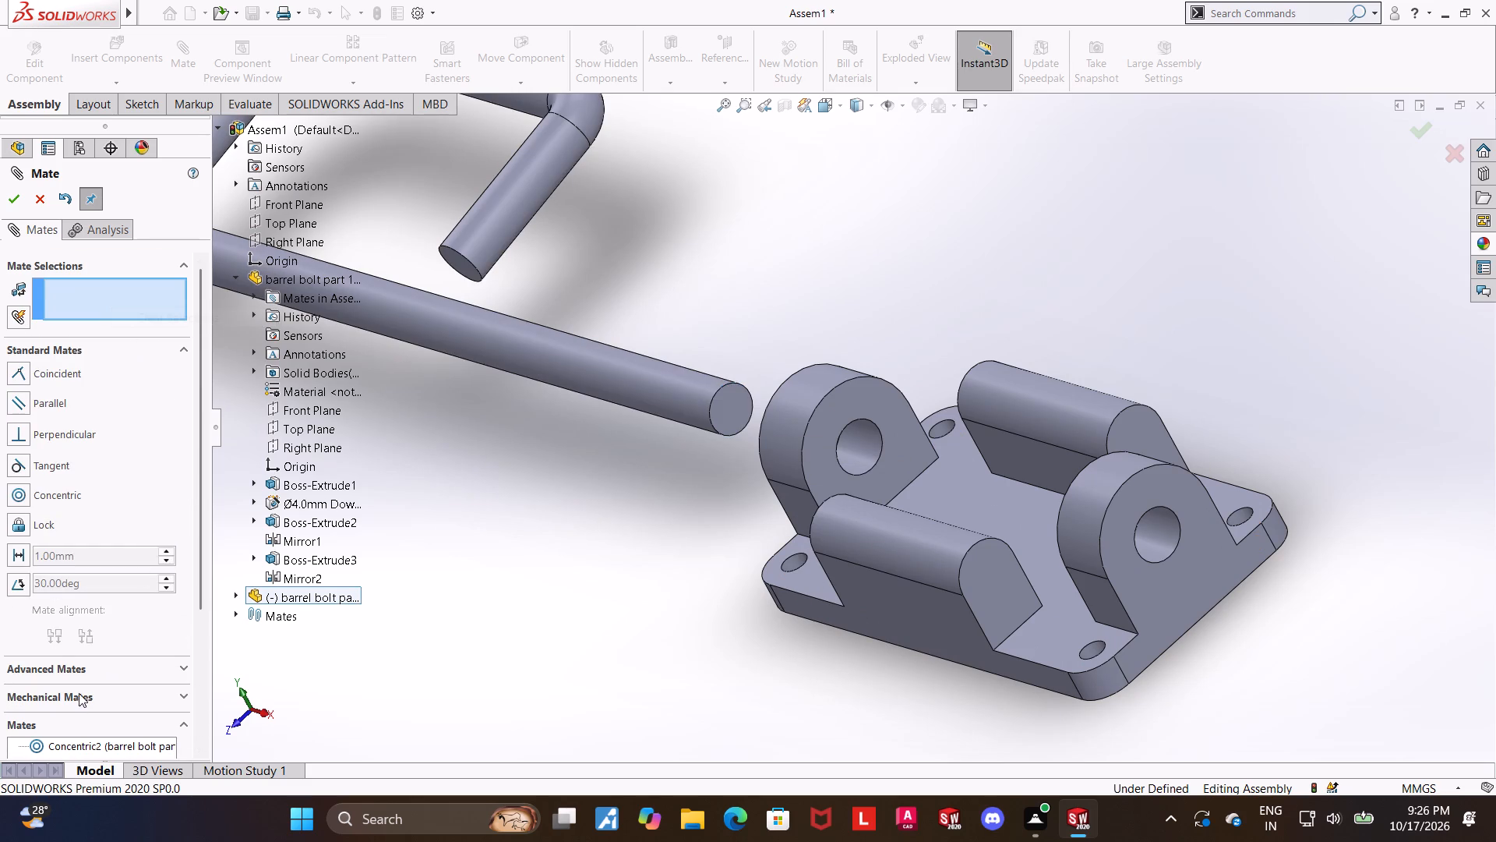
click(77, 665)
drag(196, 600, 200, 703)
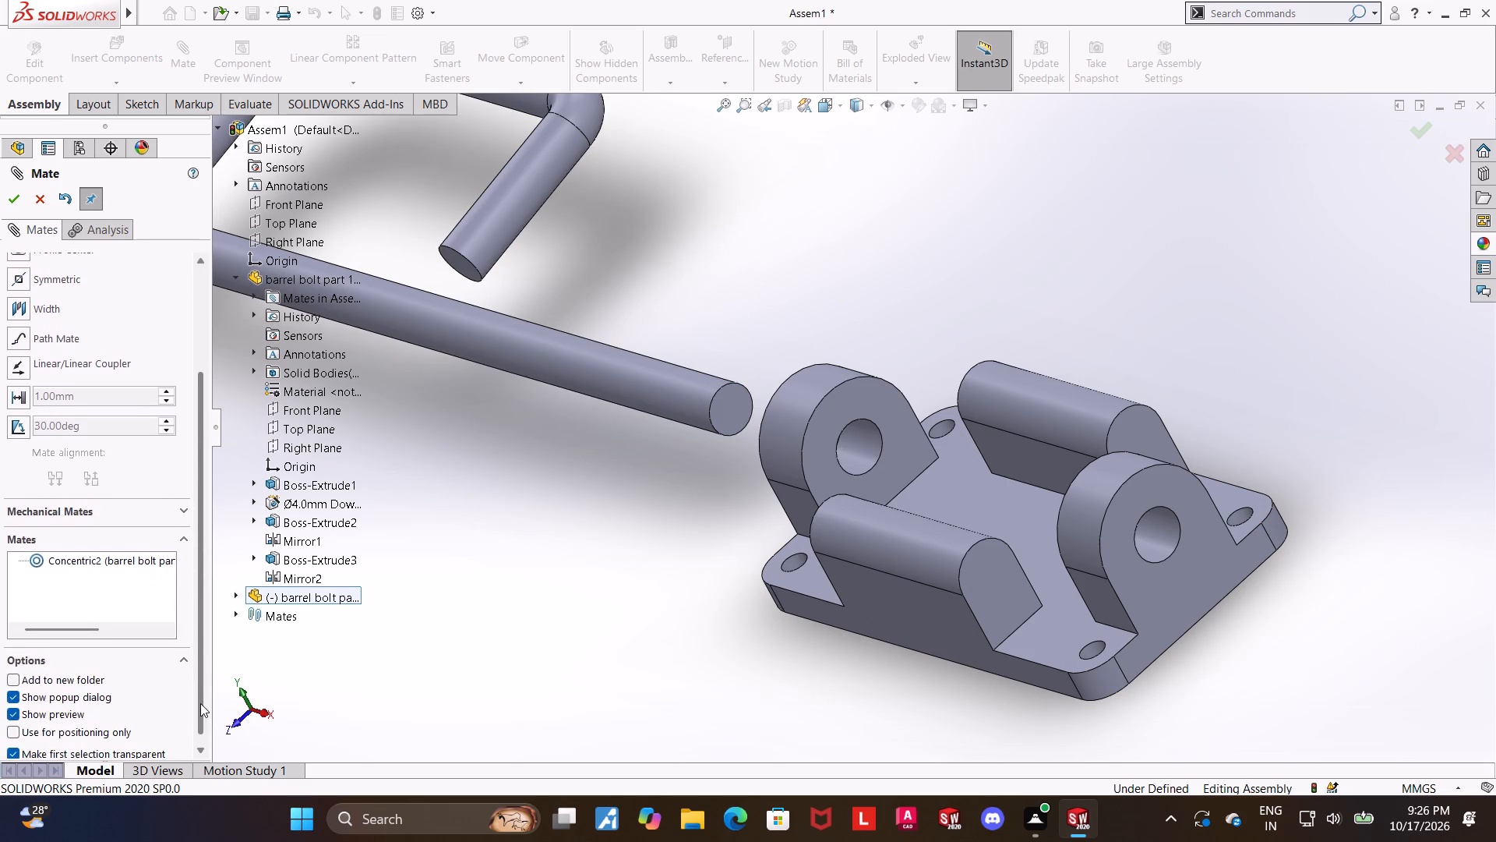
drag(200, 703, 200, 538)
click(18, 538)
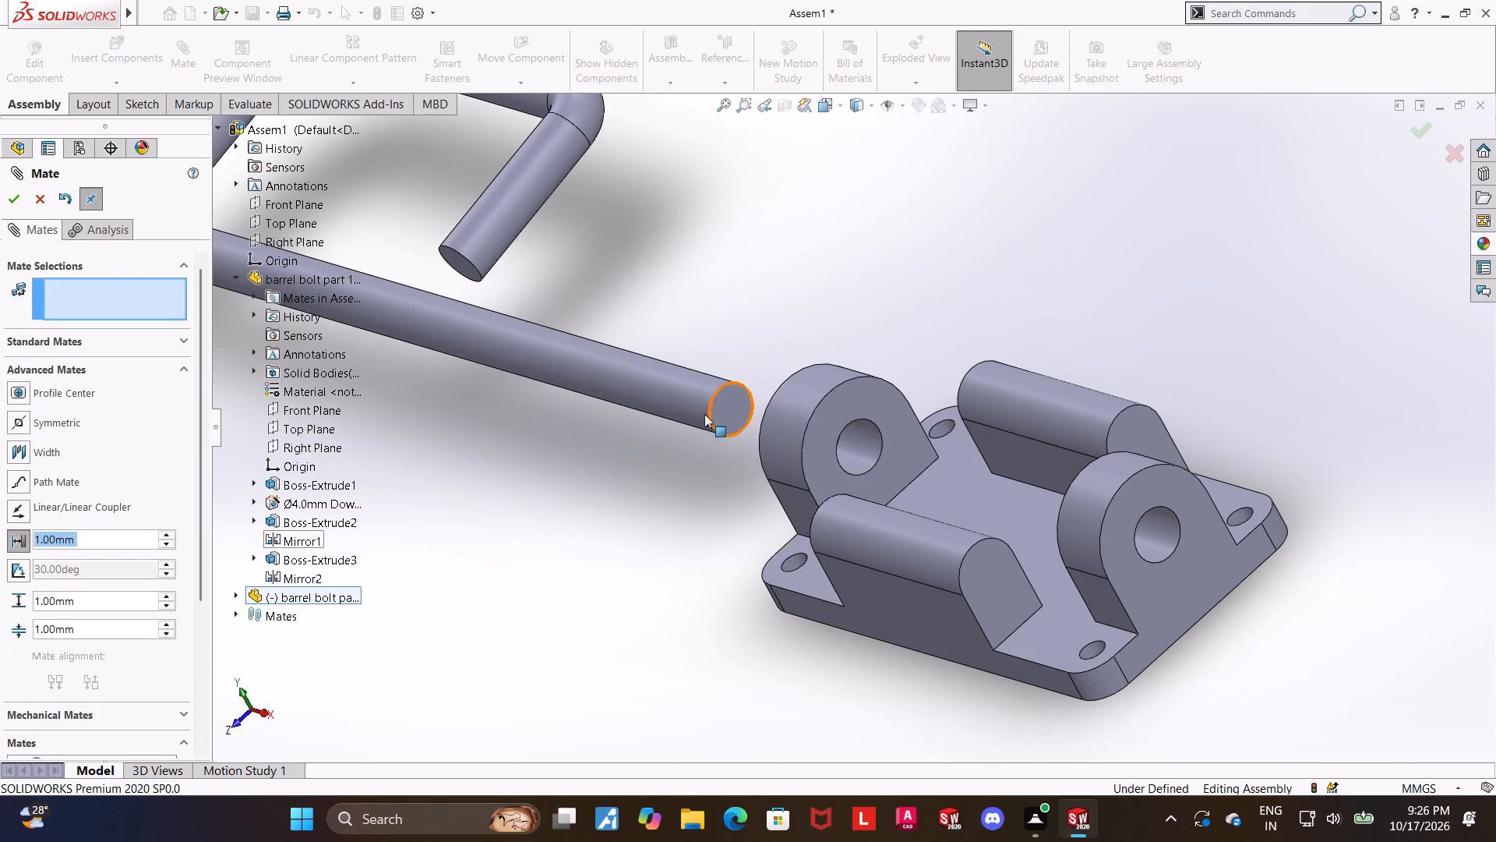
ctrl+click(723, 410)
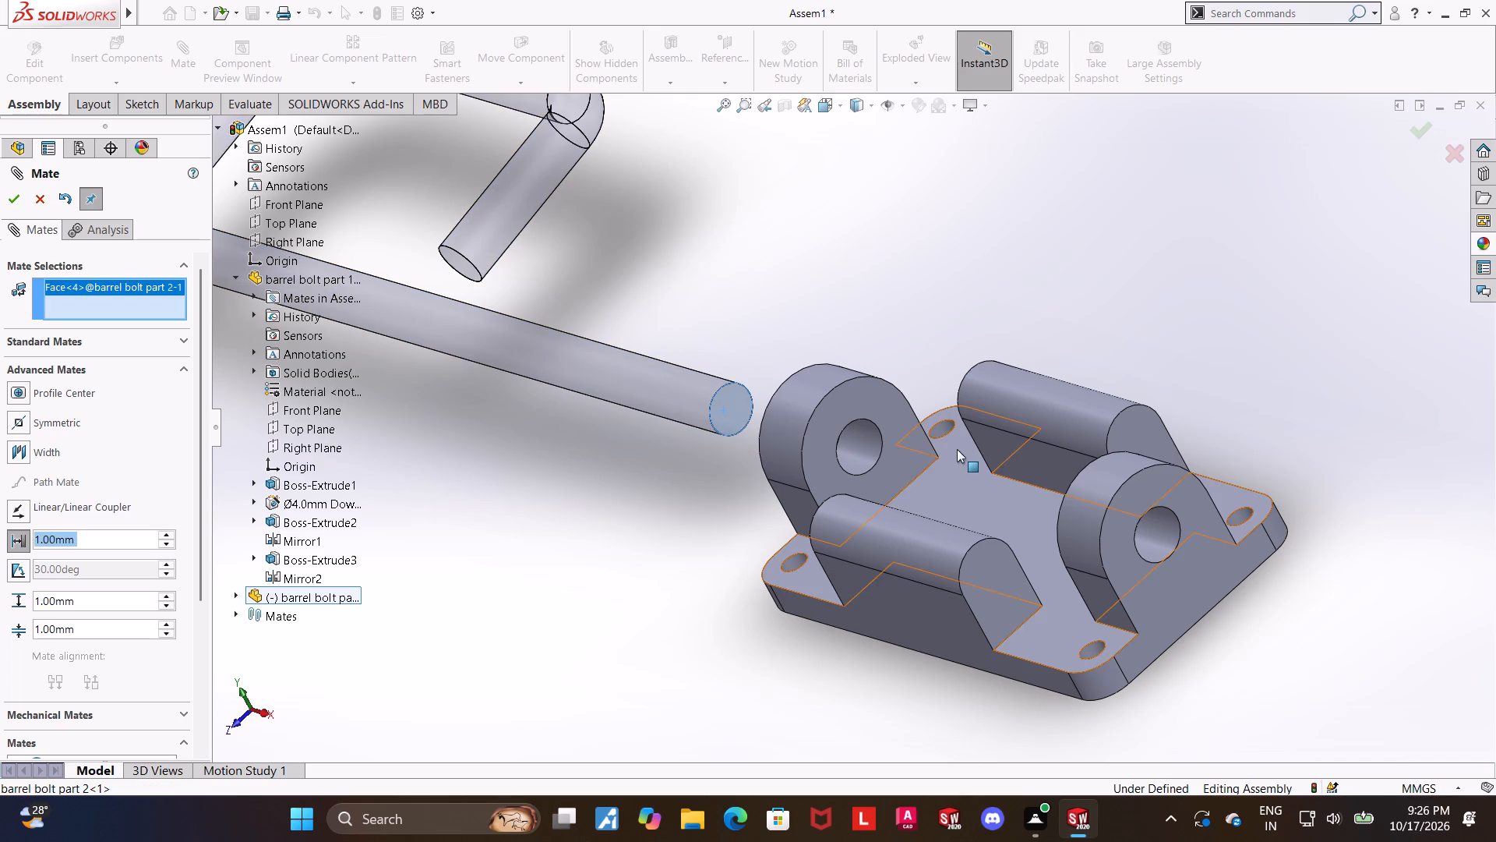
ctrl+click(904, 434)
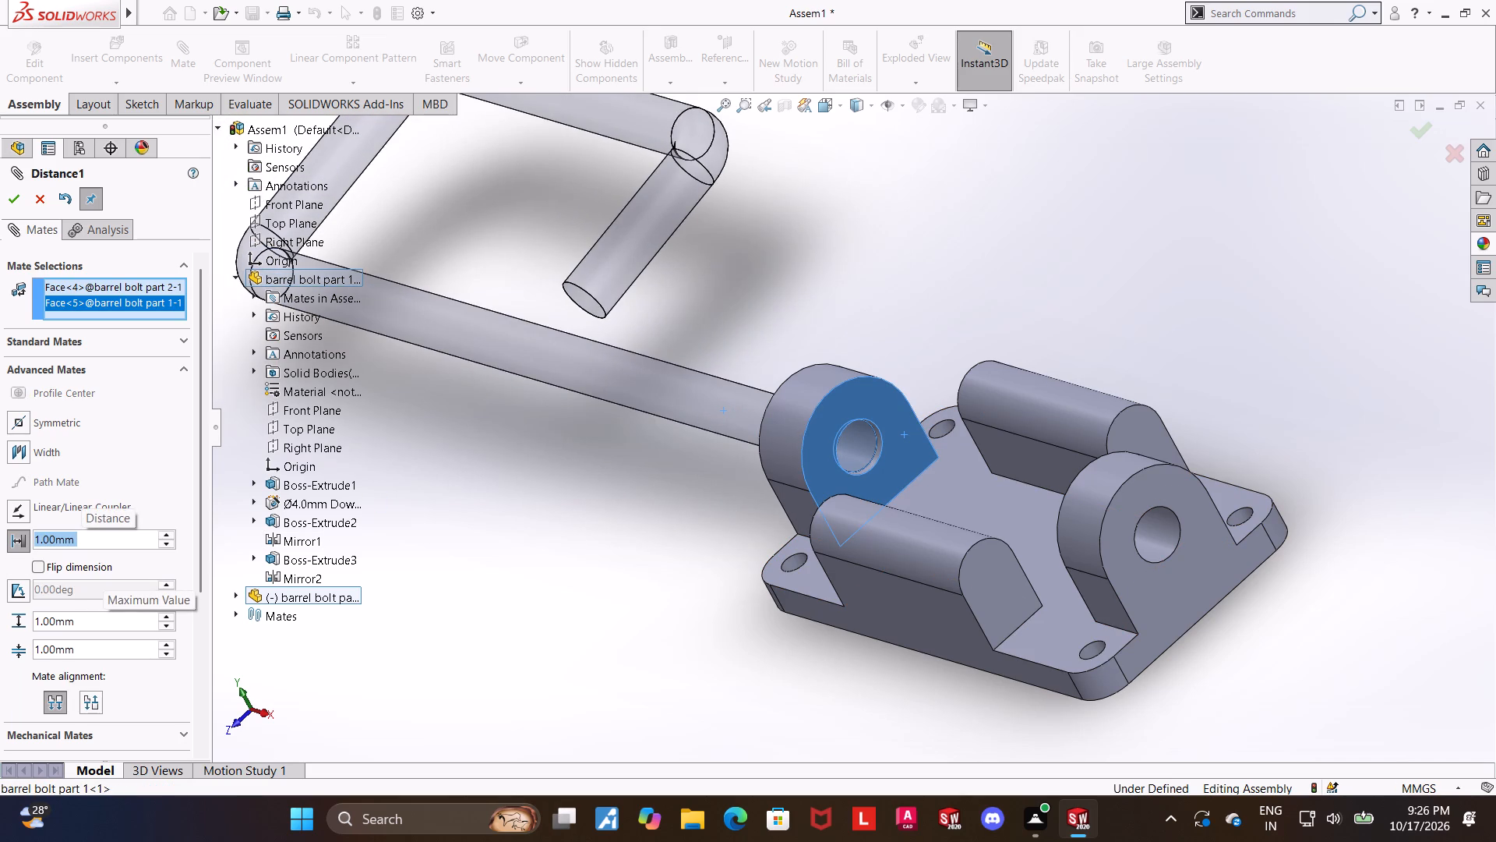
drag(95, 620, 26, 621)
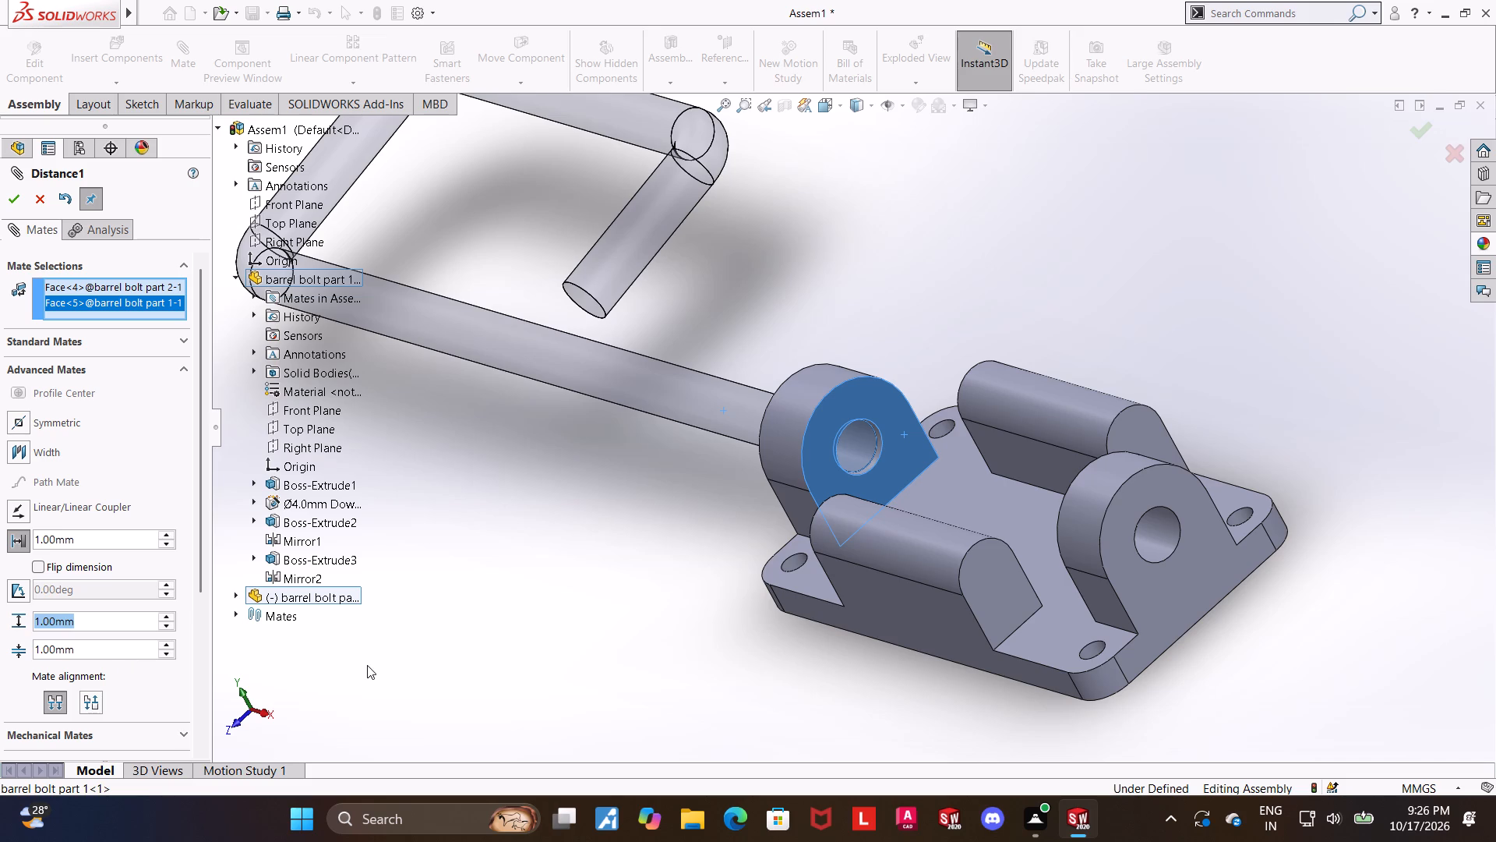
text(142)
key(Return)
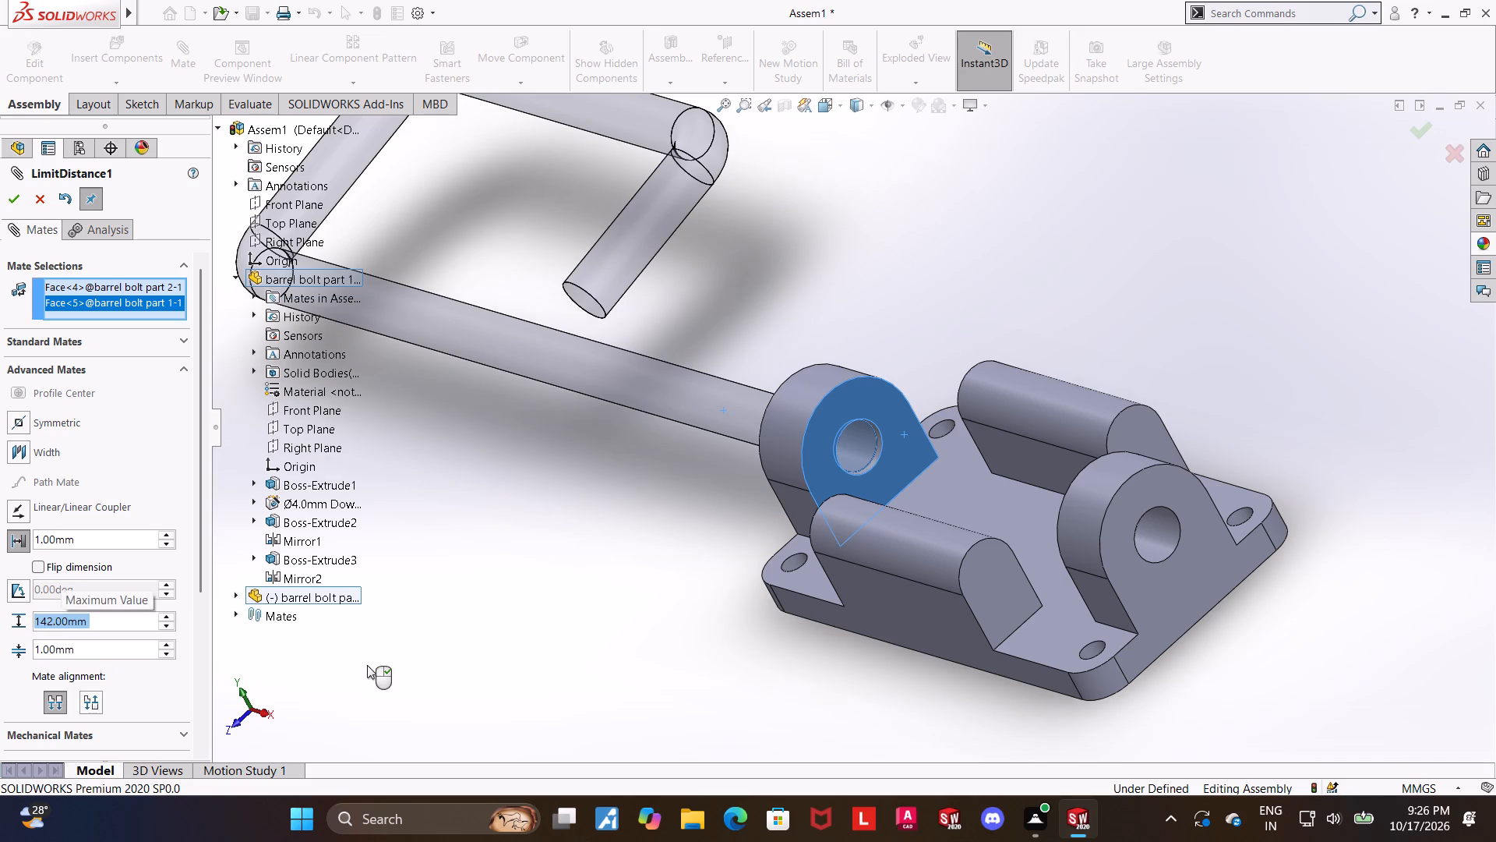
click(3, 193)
Slide and swing the rod in the lug to test the distance limit, and close the Mate command.
drag(580, 353, 1006, 506)
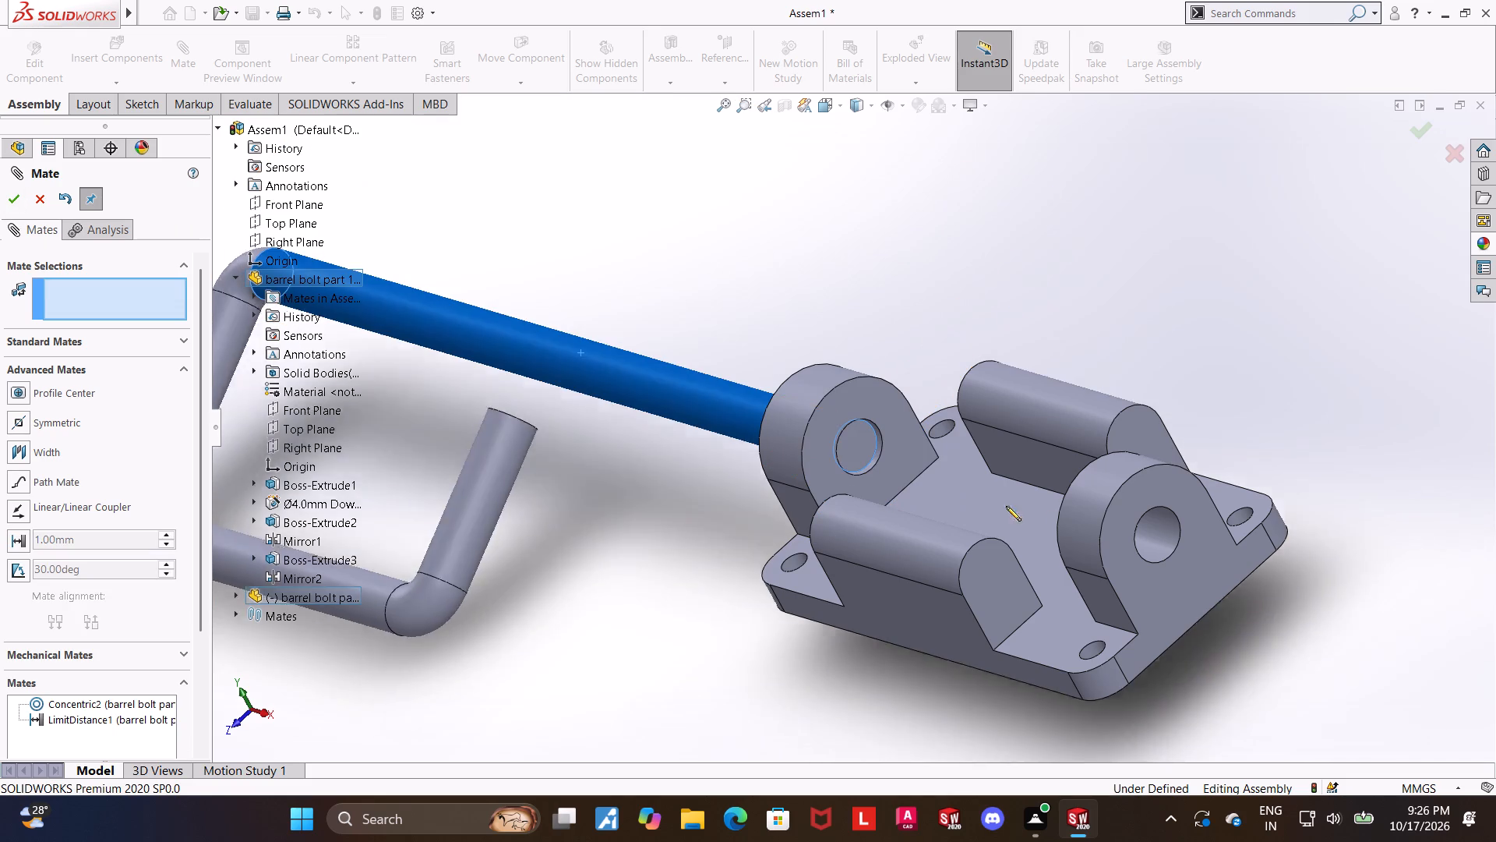
drag(1006, 506, 480, 337)
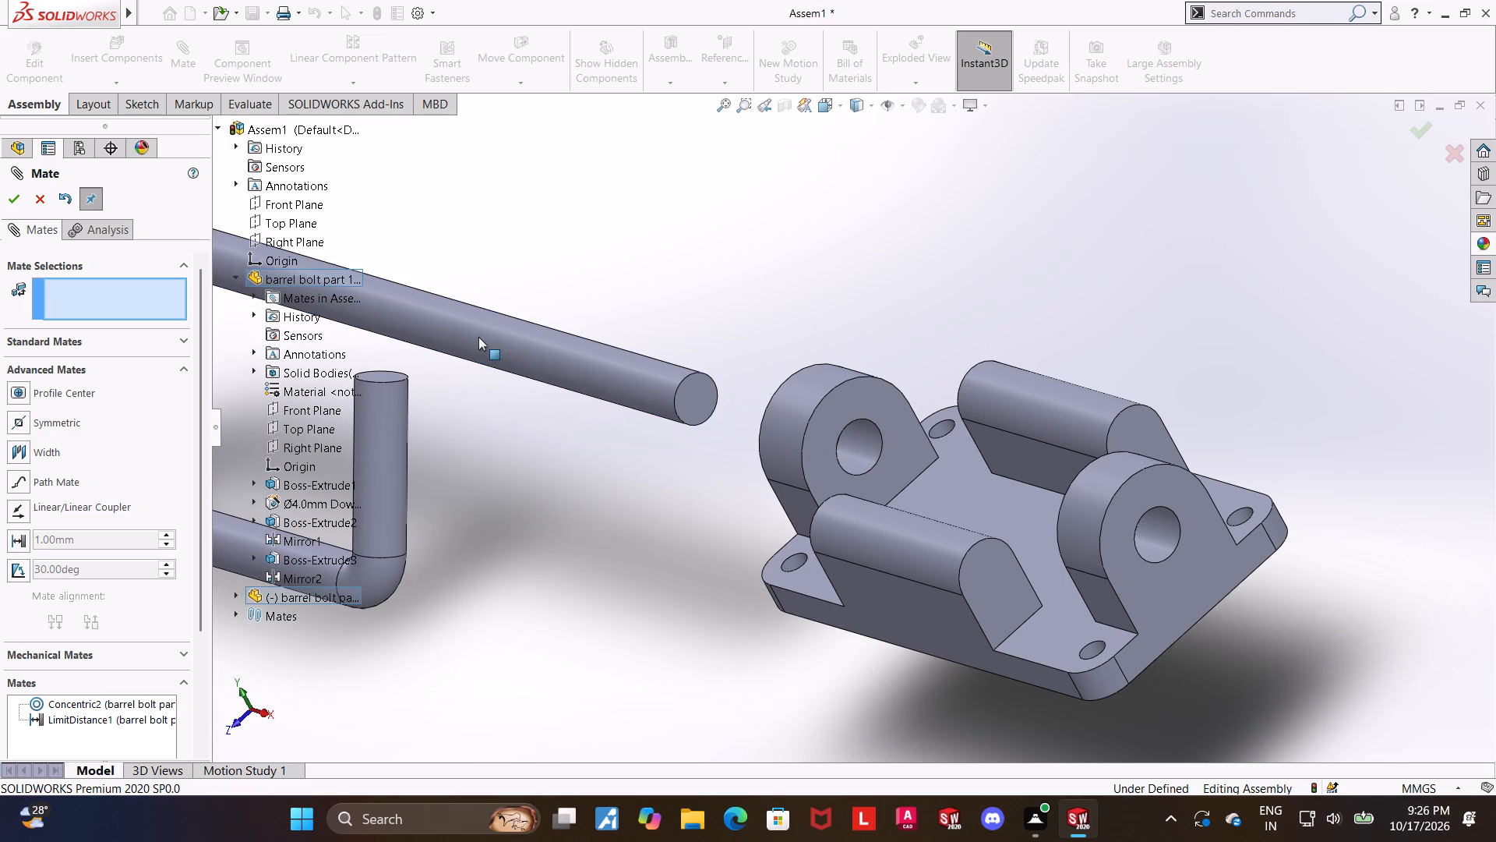
scroll(509, 343, up, 2)
drag(598, 361, 922, 435)
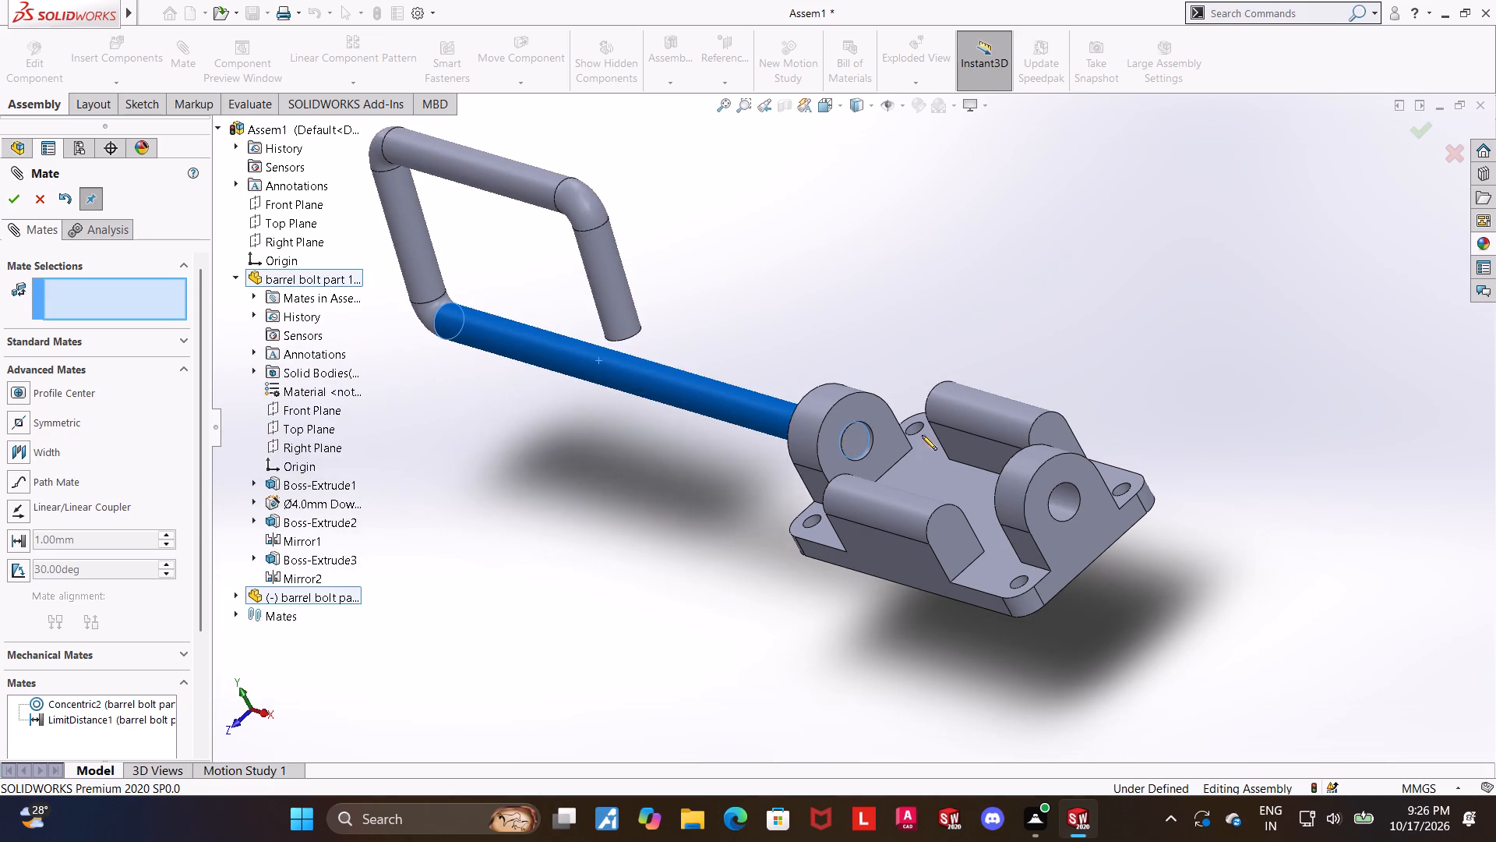
drag(922, 435, 921, 431)
click(38, 197)
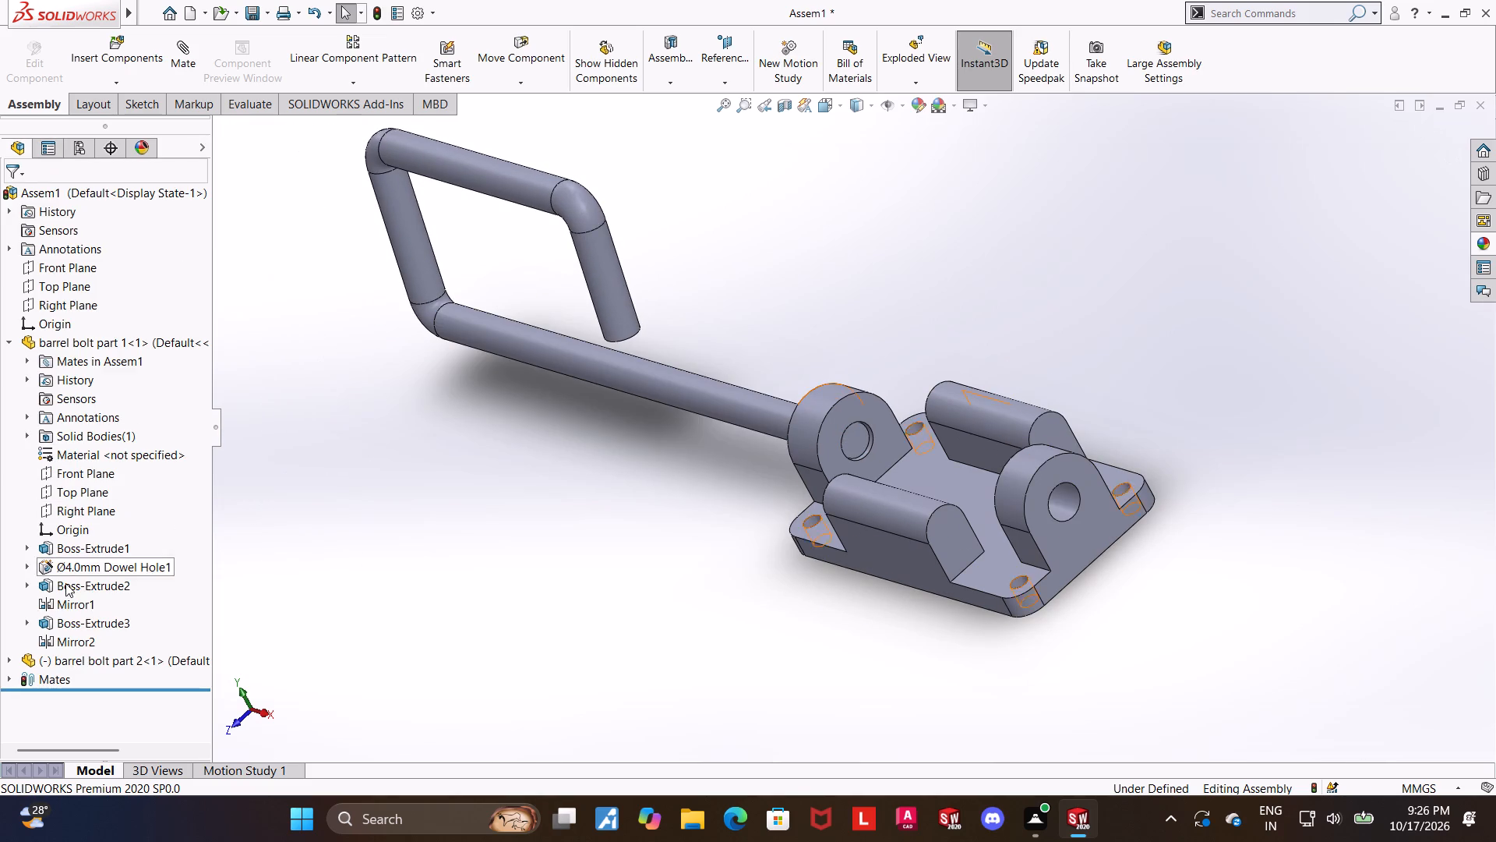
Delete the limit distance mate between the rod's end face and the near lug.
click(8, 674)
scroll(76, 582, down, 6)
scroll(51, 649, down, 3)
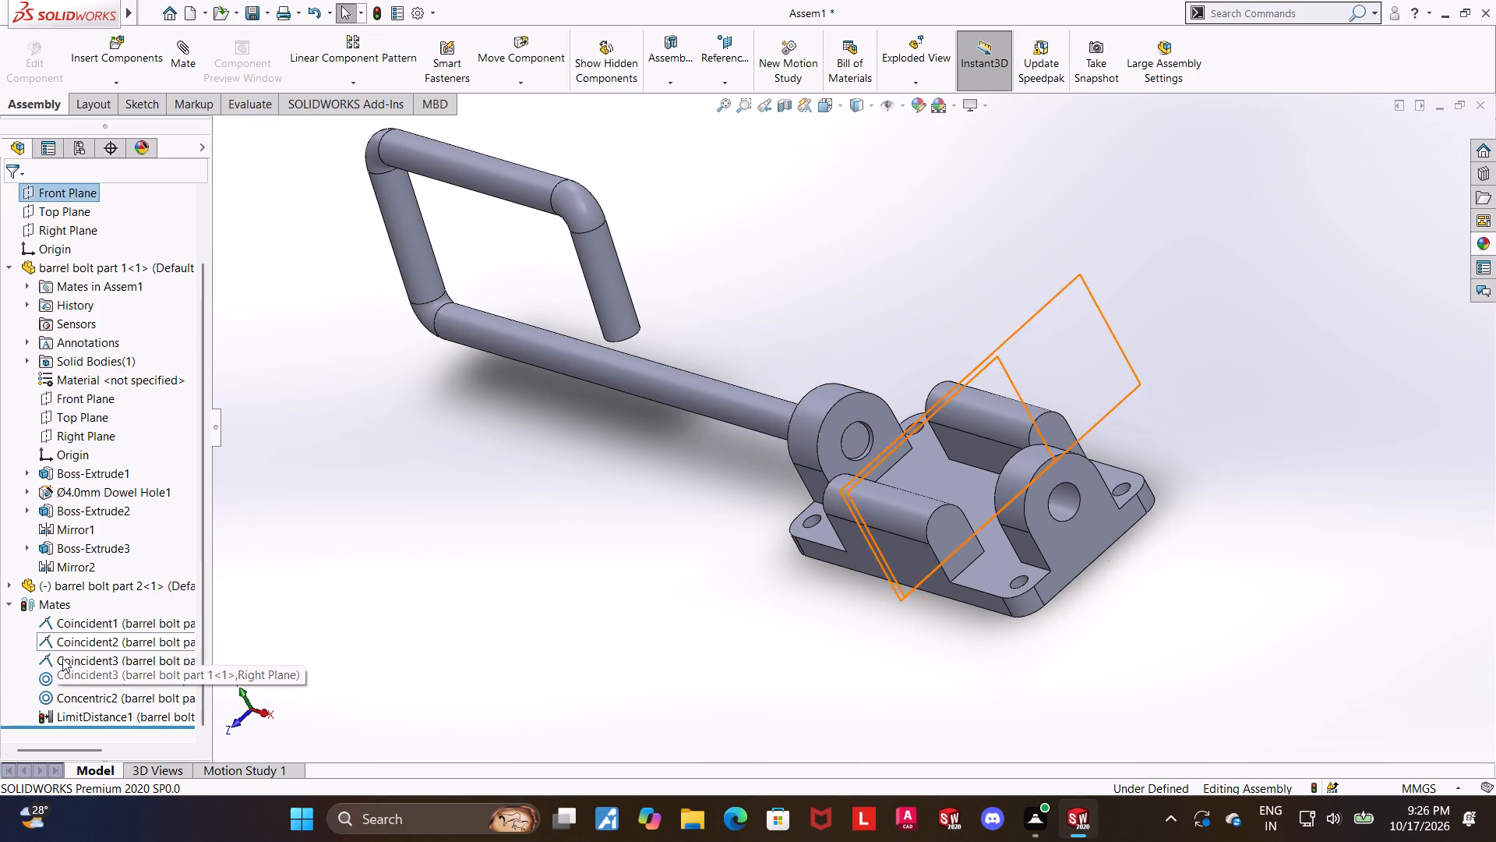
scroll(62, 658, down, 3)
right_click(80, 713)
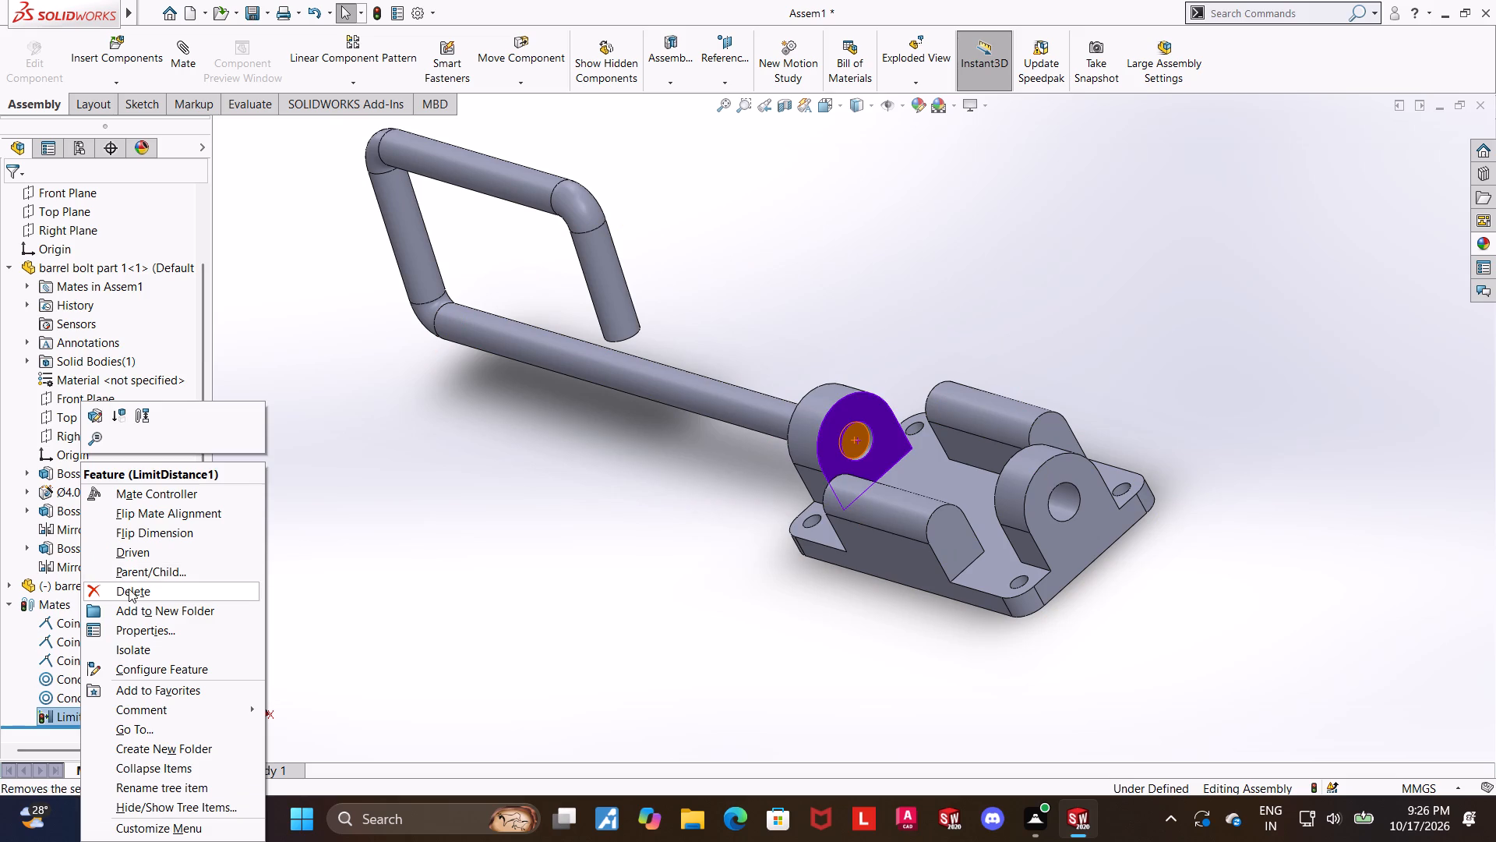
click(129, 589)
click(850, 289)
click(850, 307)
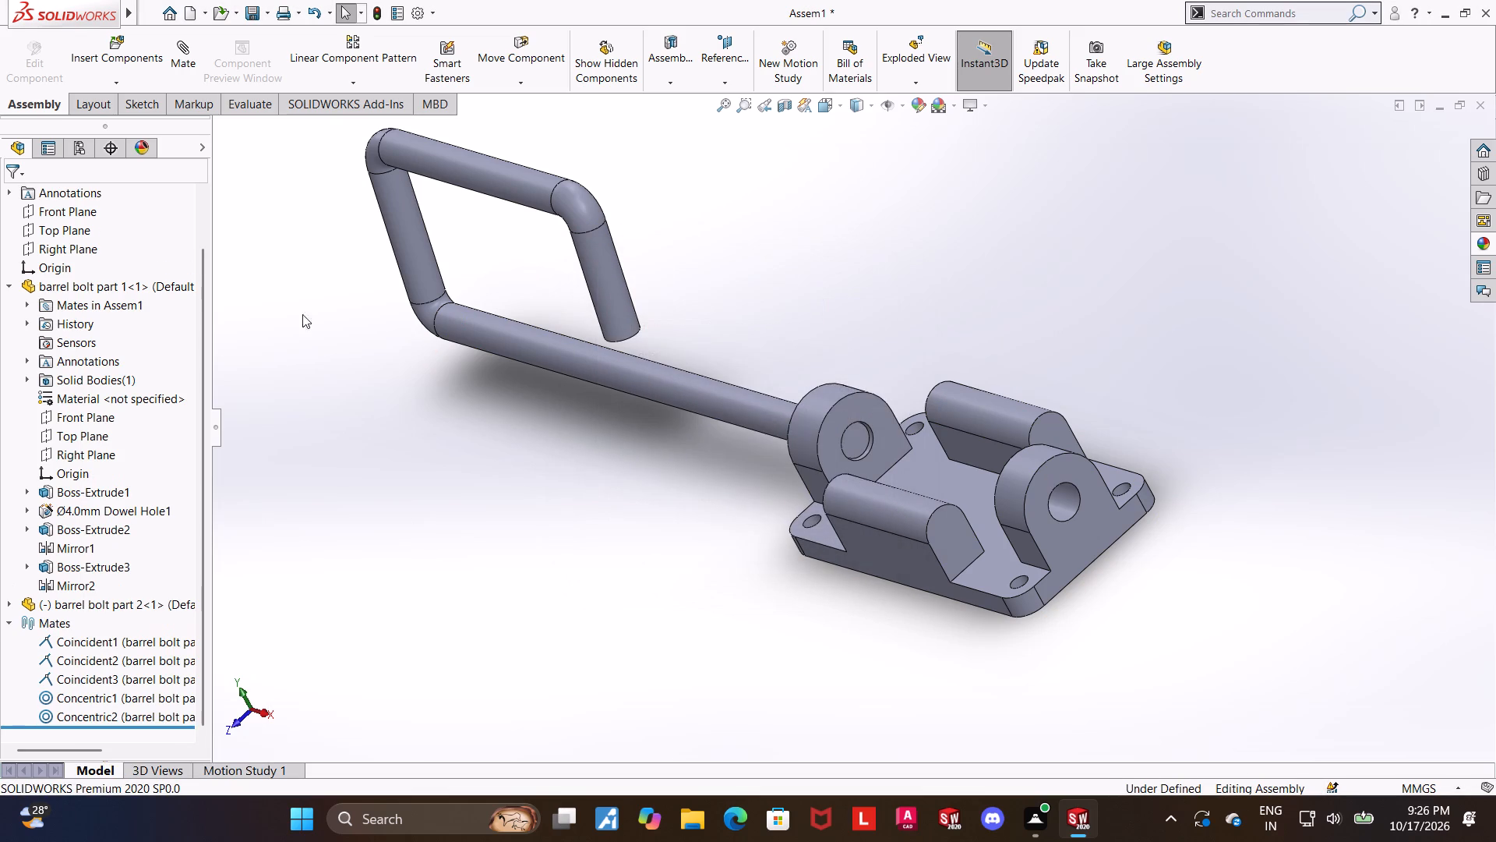
Slide the rod forward until its straight end sticks out past the near lug's inner face.
drag(641, 364, 650, 368)
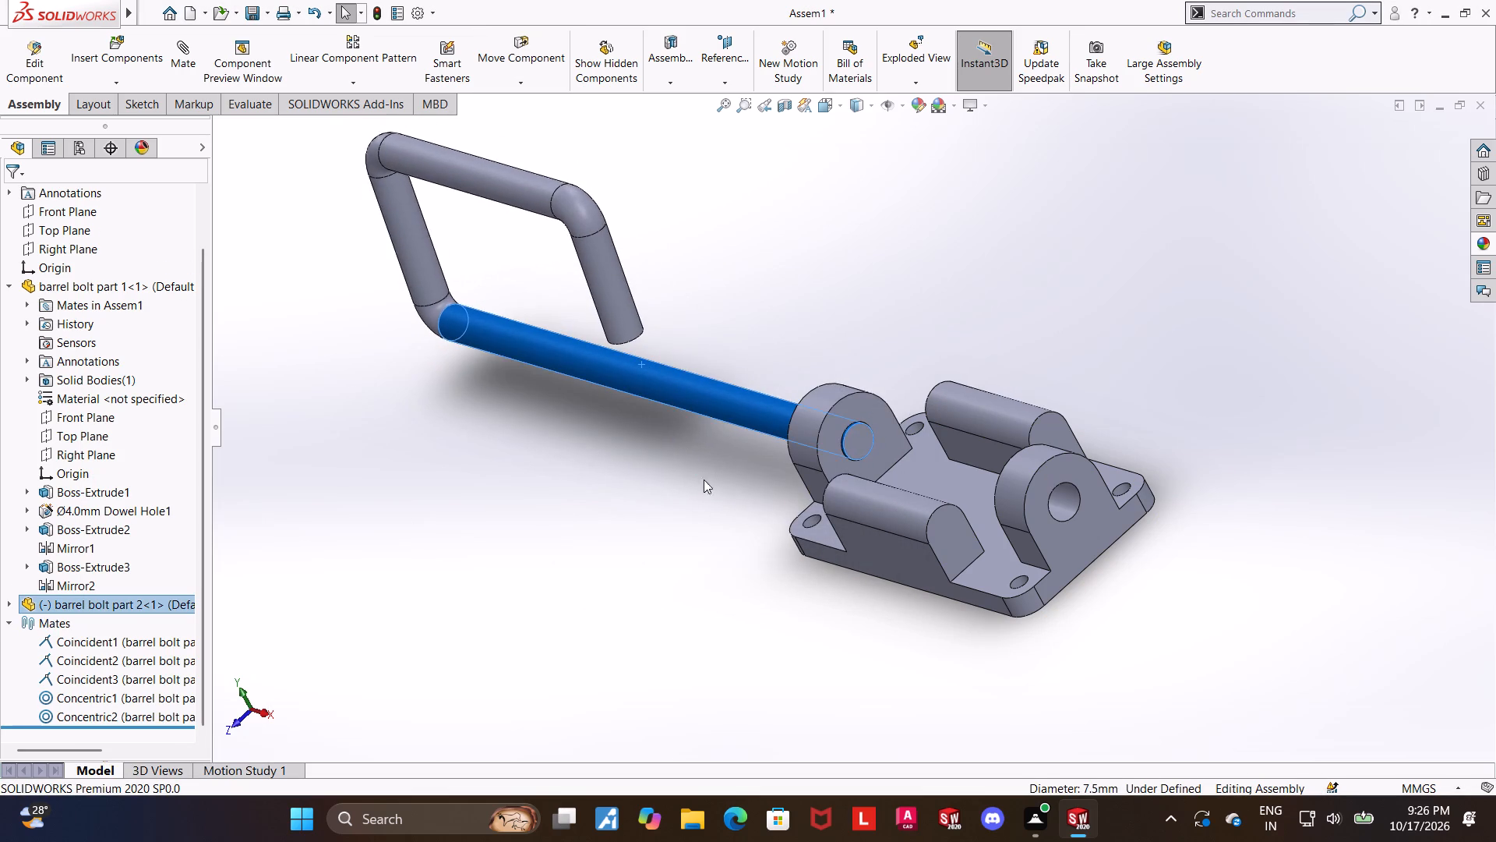
click(707, 506)
scroll(852, 416, down, 4)
middle_drag(609, 530, 639, 536)
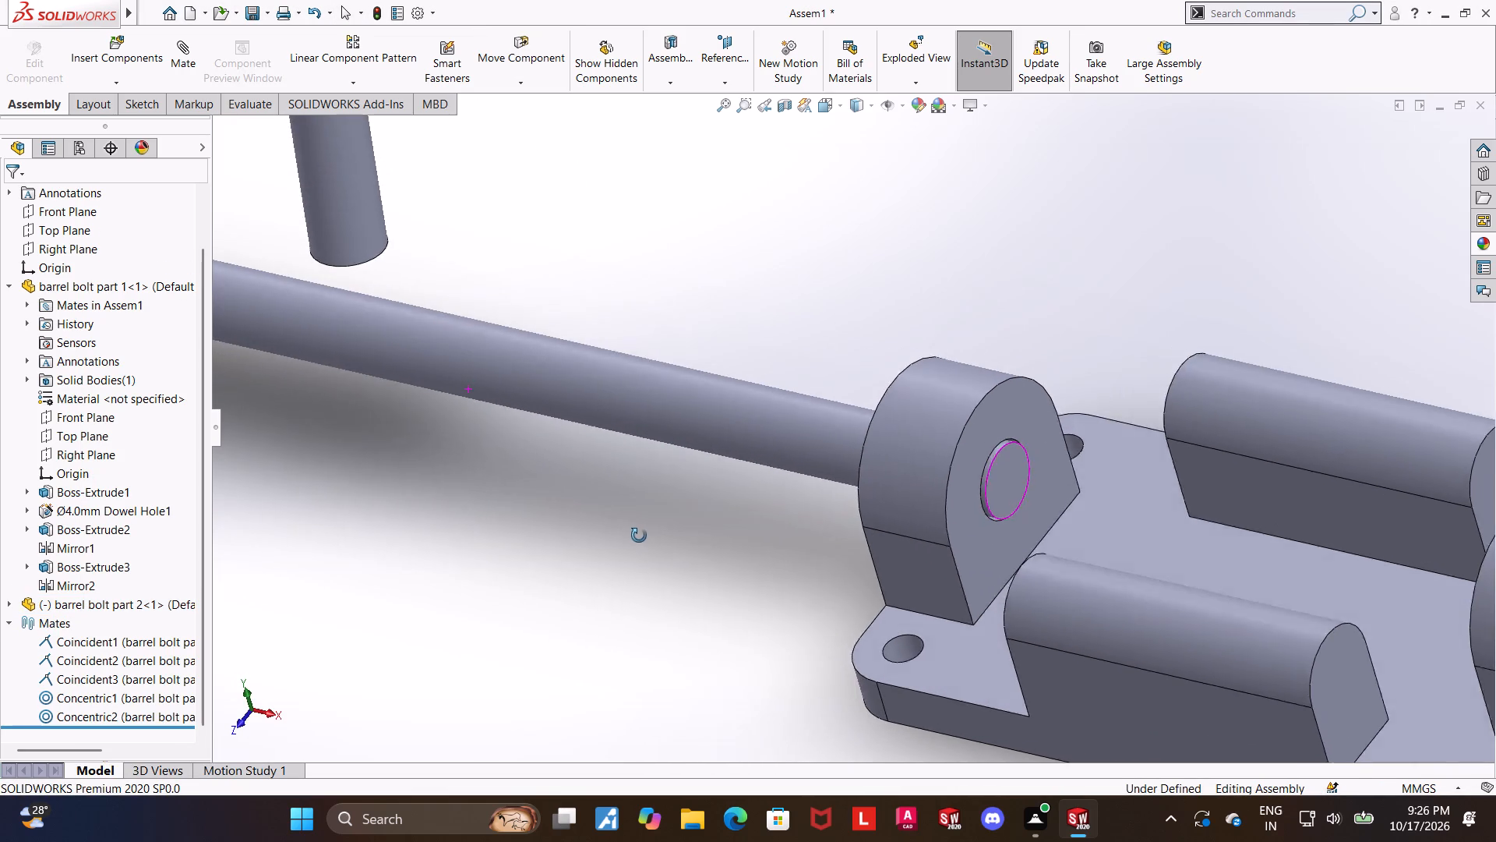
middle_drag(639, 536, 633, 525)
drag(622, 419, 697, 426)
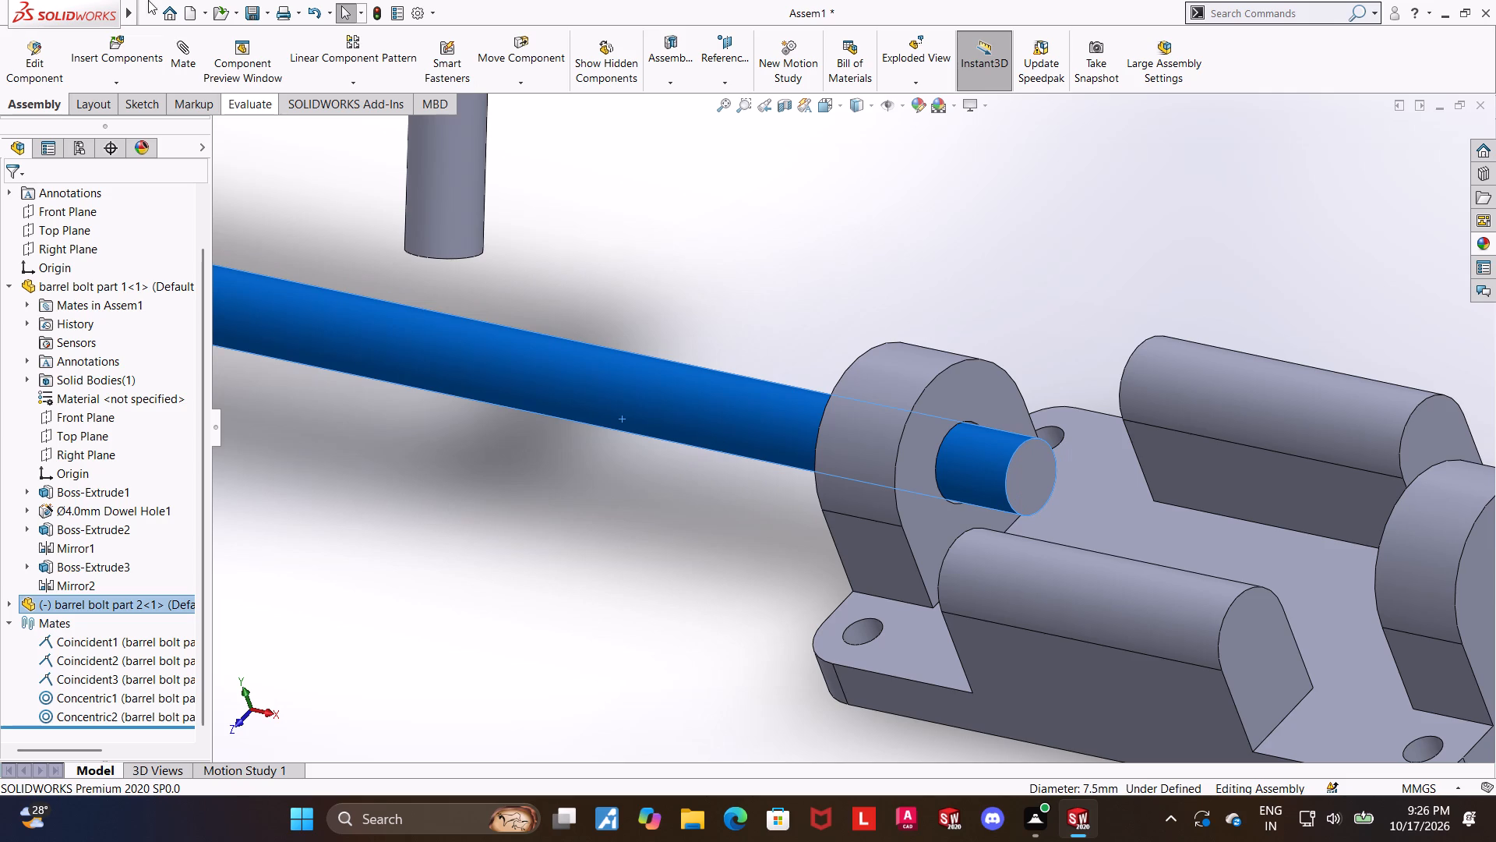
Start a limit distance mate between the rod's straight end face and the near lug's inner face, clearing the preselected rod surface first.
click(183, 55)
scroll(408, 446, up, 3)
right_click(93, 300)
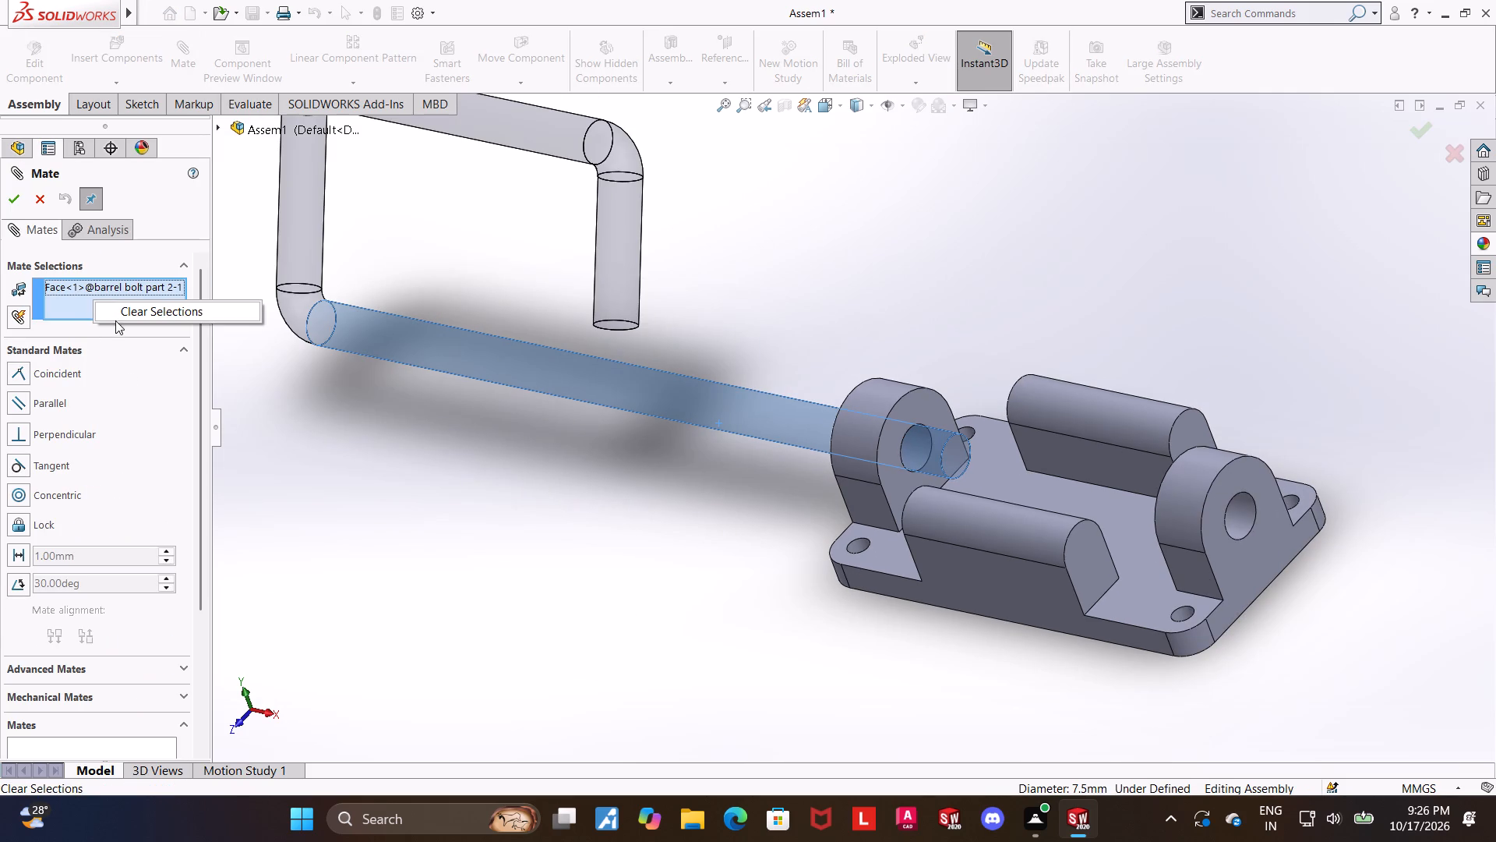
click(116, 316)
drag(196, 538, 190, 617)
click(78, 547)
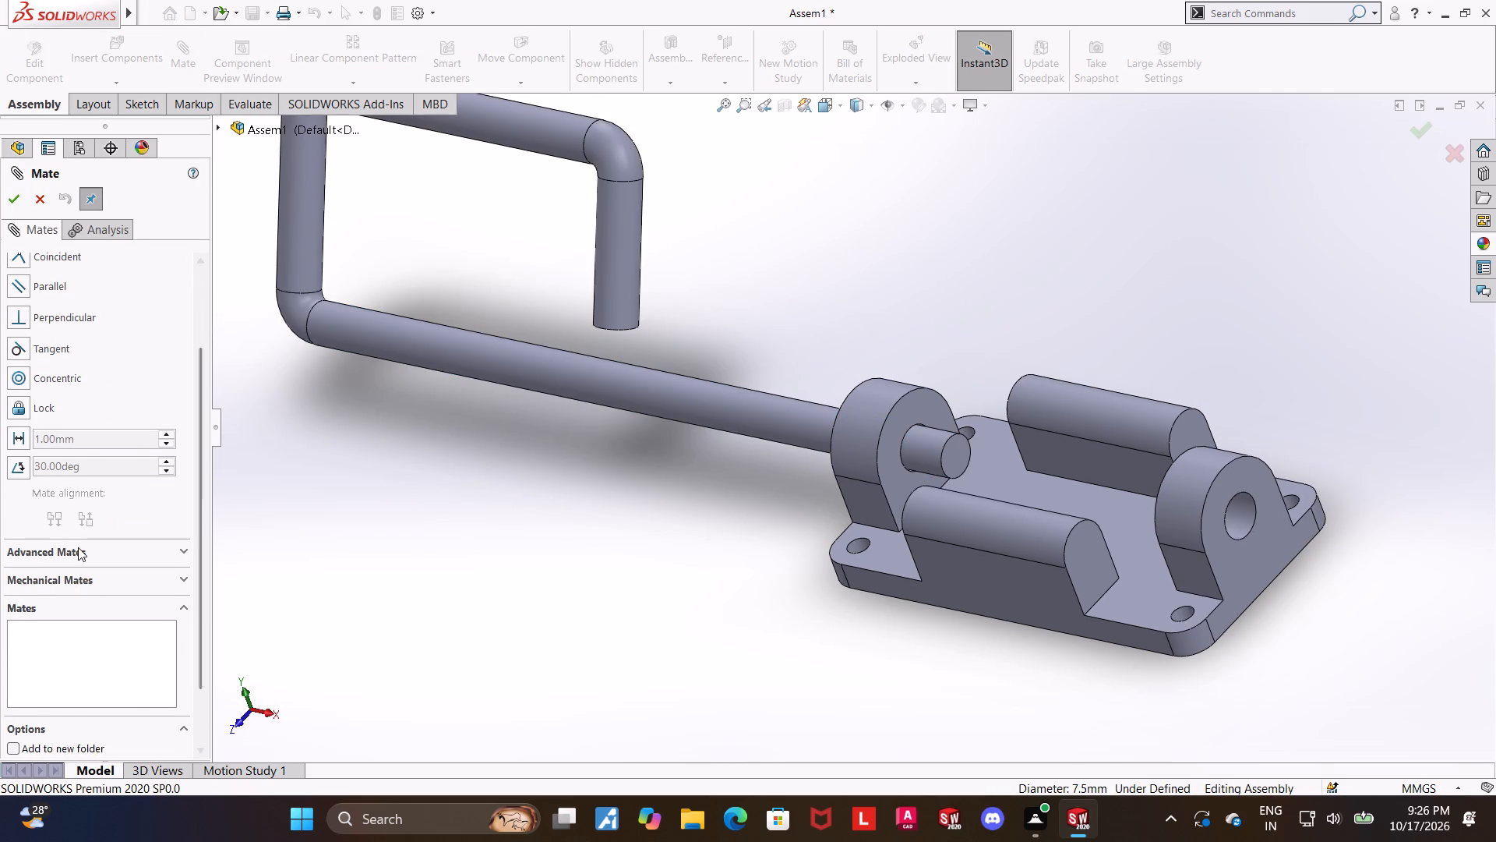
drag(201, 533, 193, 603)
click(21, 384)
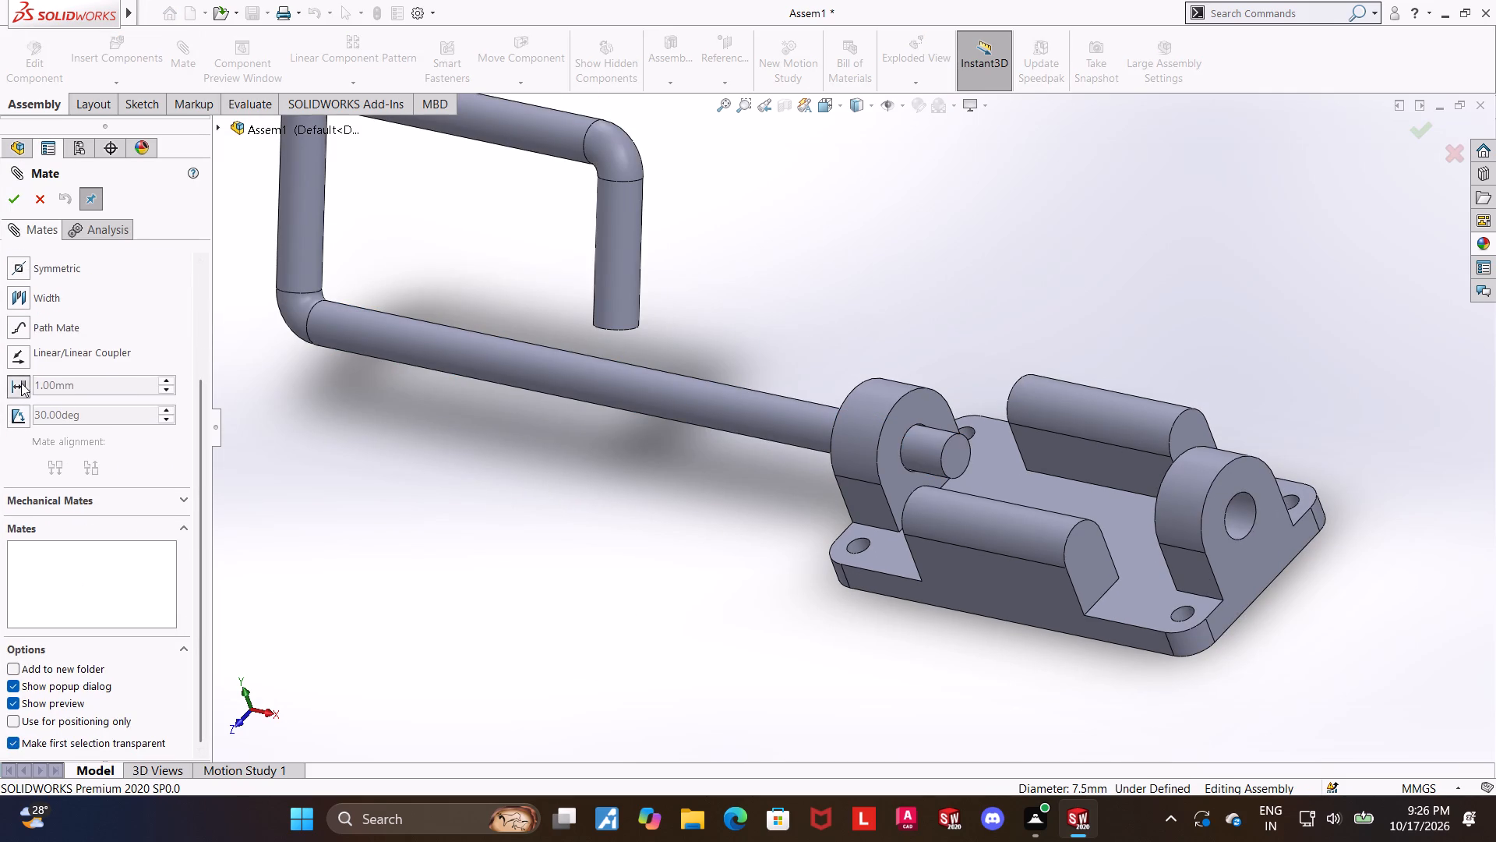
click(961, 452)
click(924, 405)
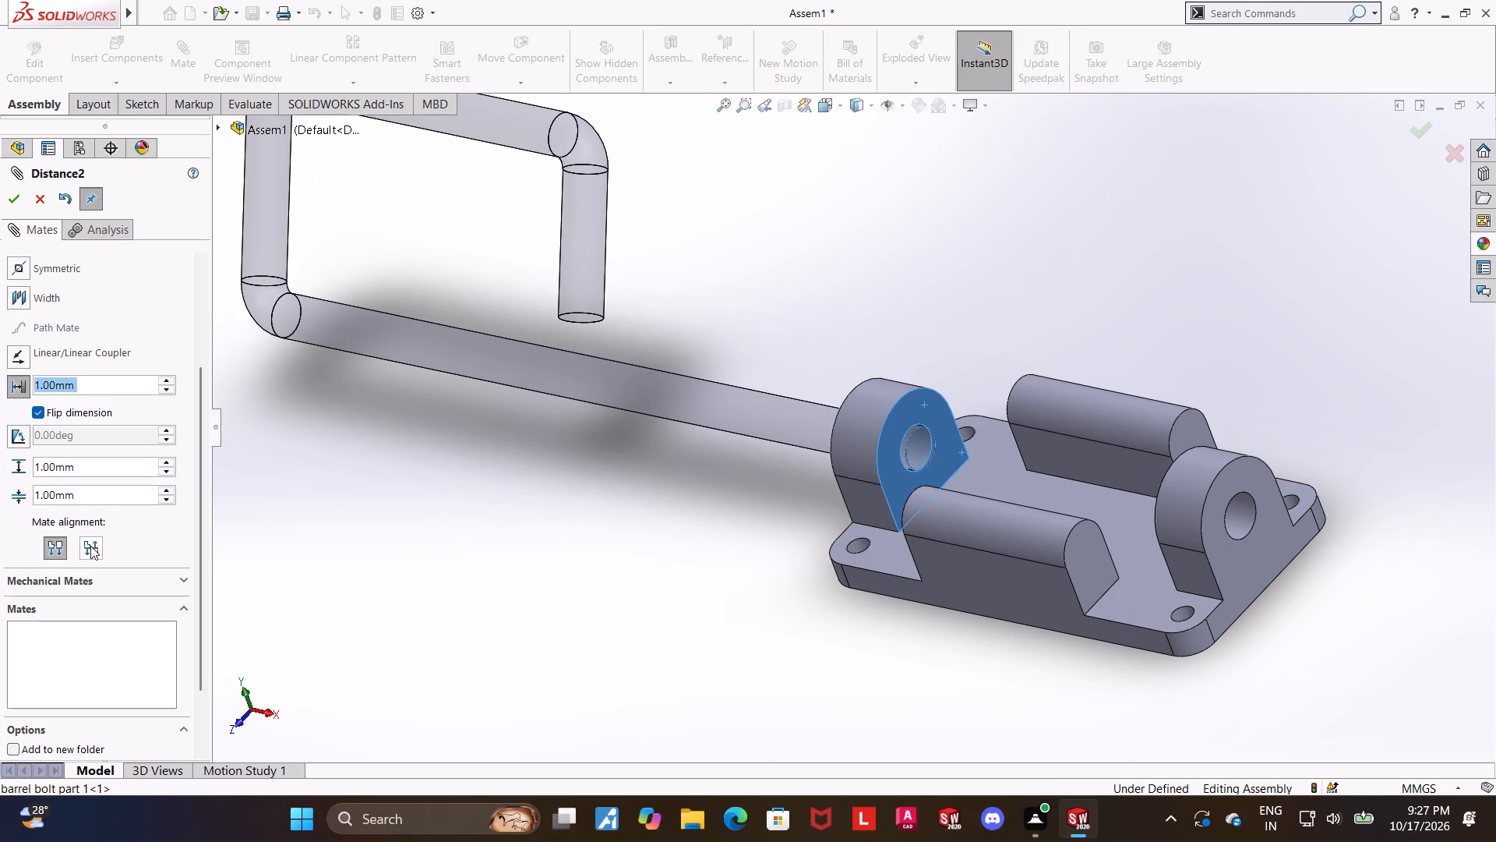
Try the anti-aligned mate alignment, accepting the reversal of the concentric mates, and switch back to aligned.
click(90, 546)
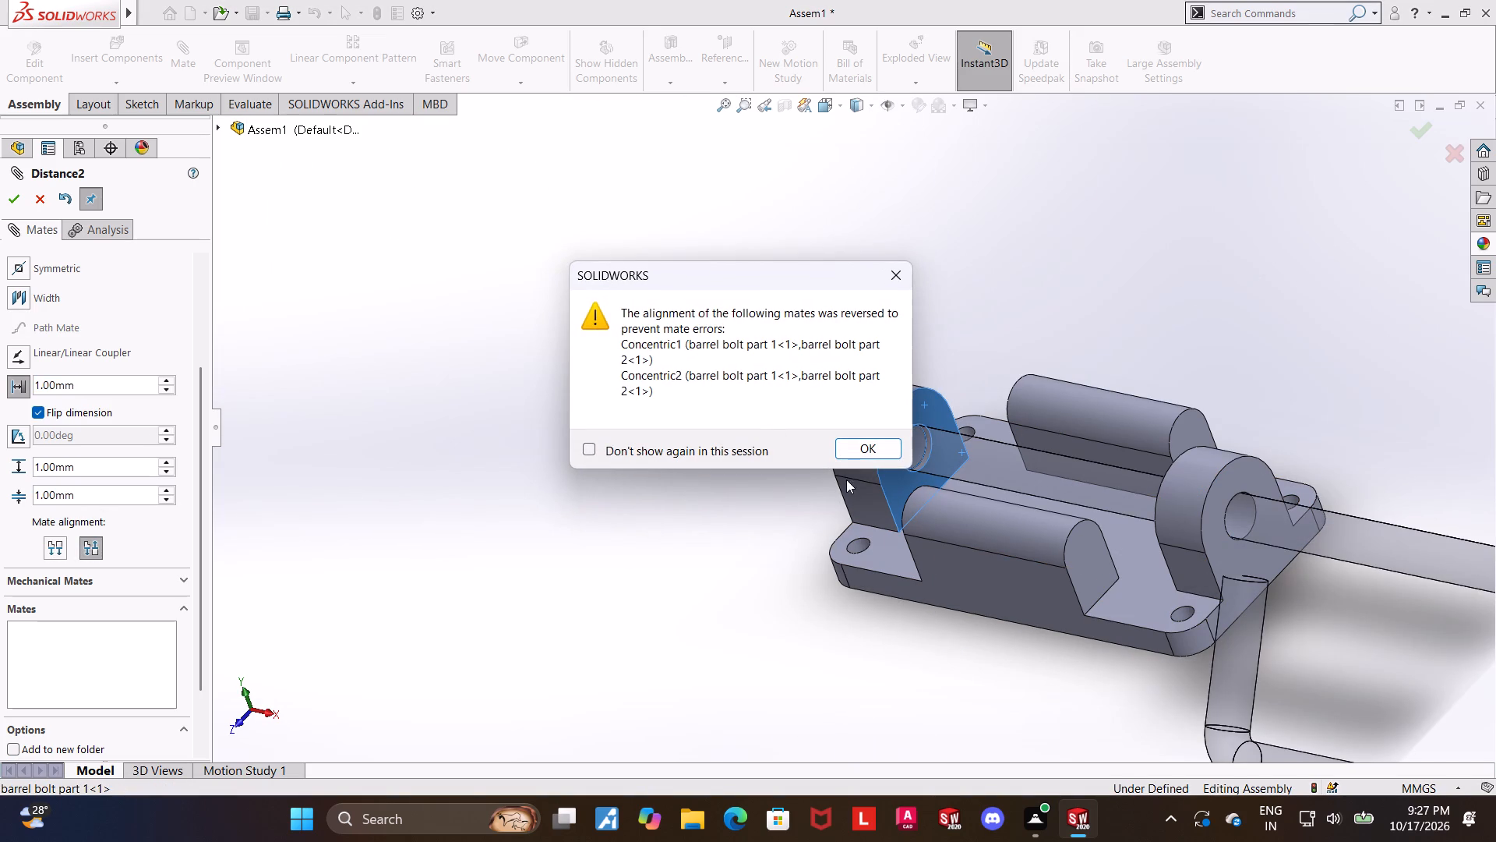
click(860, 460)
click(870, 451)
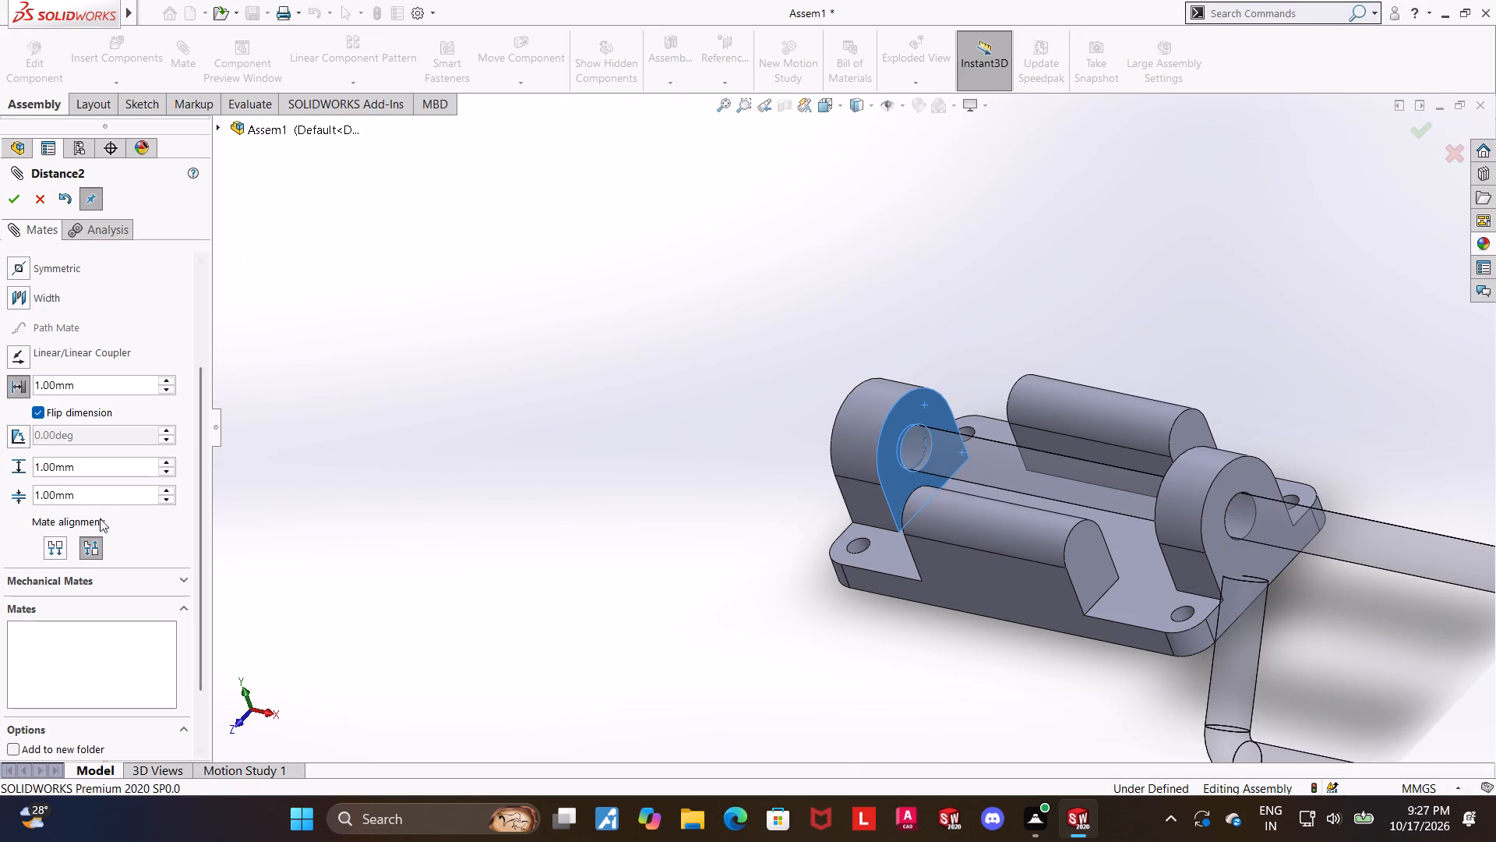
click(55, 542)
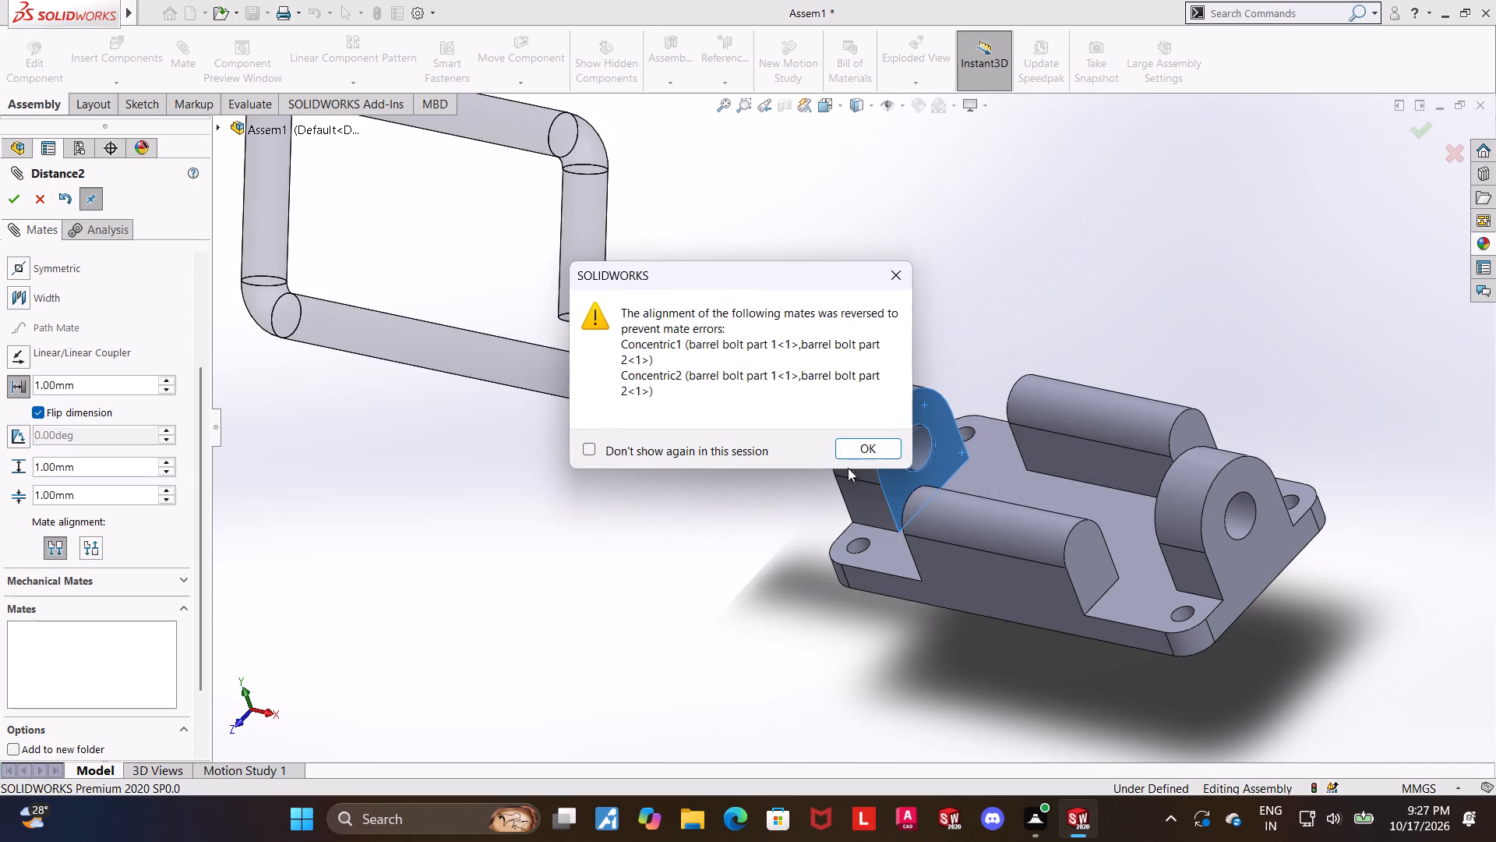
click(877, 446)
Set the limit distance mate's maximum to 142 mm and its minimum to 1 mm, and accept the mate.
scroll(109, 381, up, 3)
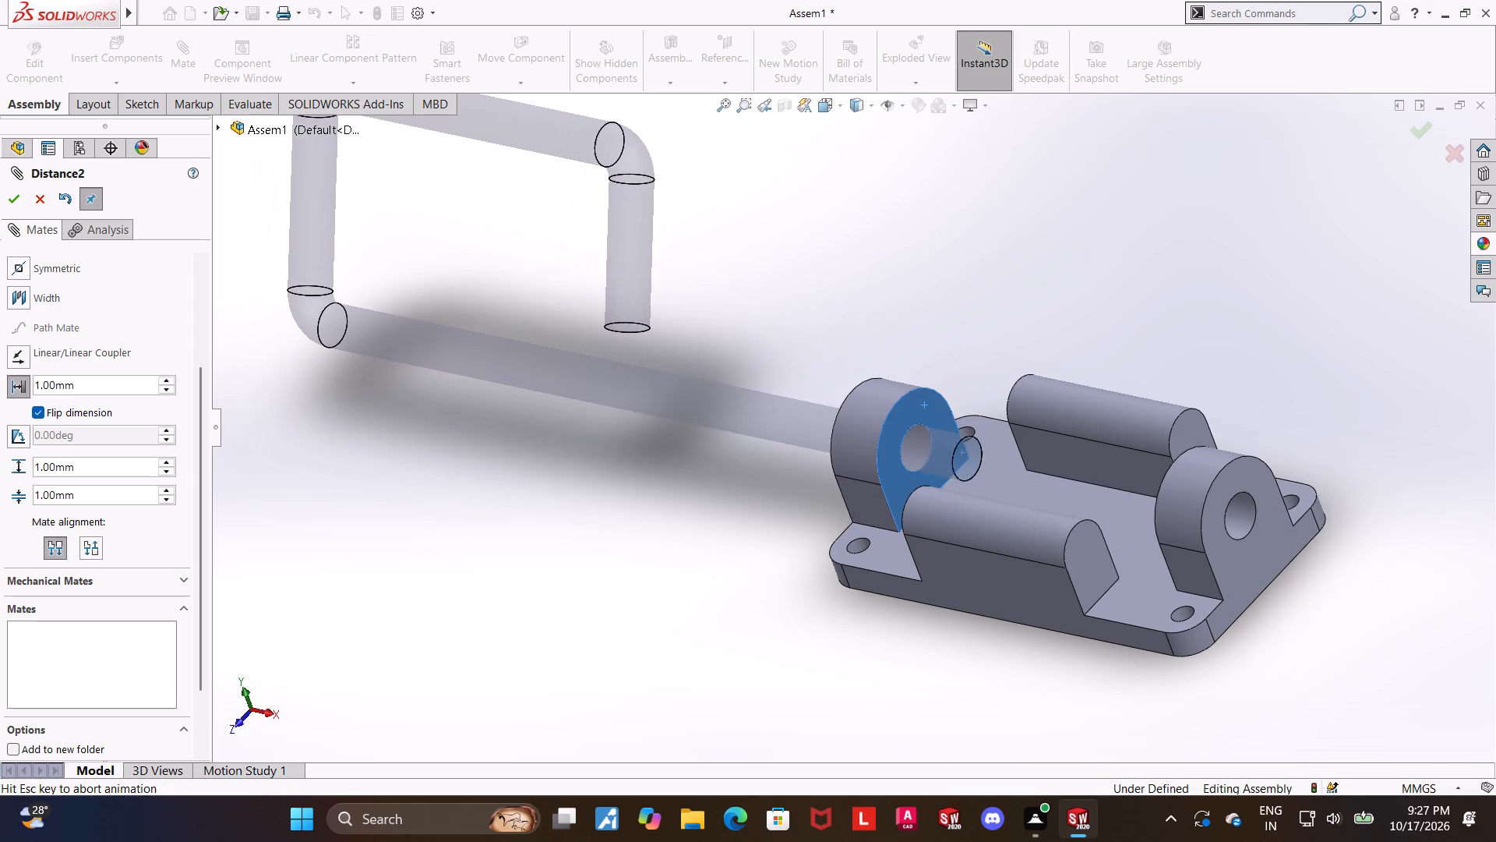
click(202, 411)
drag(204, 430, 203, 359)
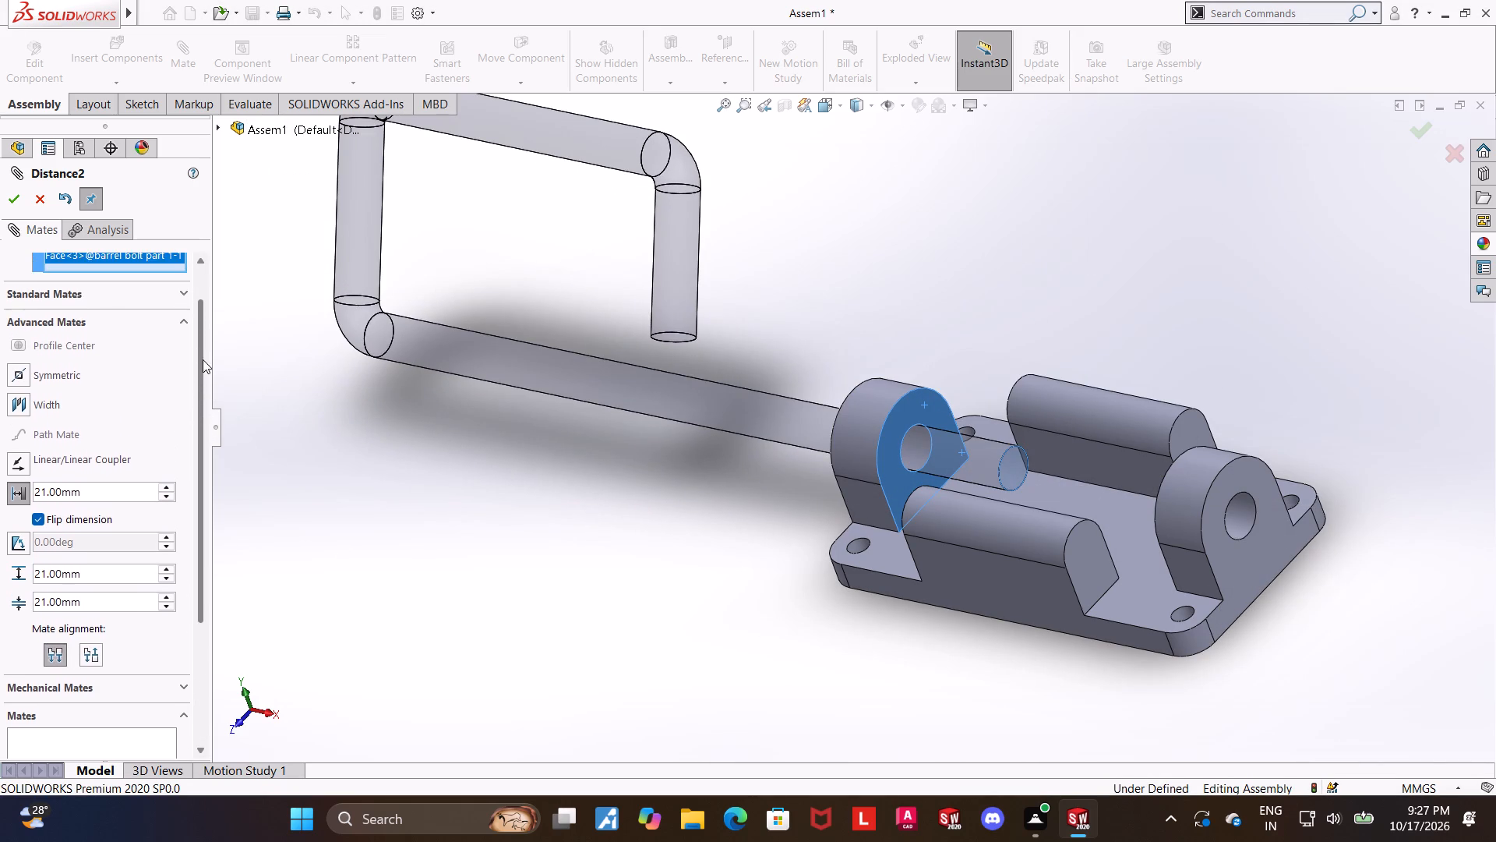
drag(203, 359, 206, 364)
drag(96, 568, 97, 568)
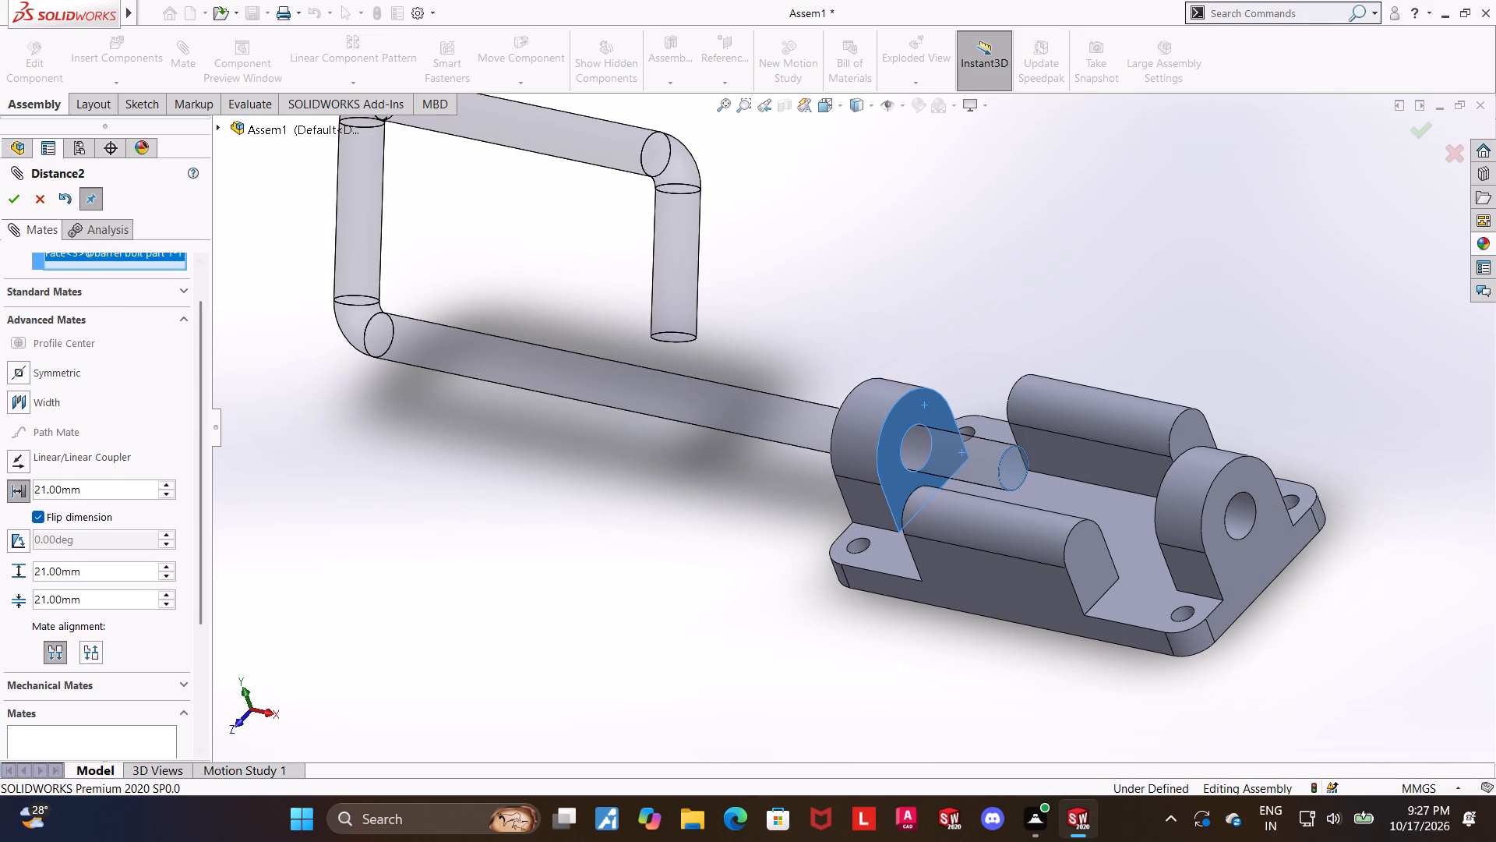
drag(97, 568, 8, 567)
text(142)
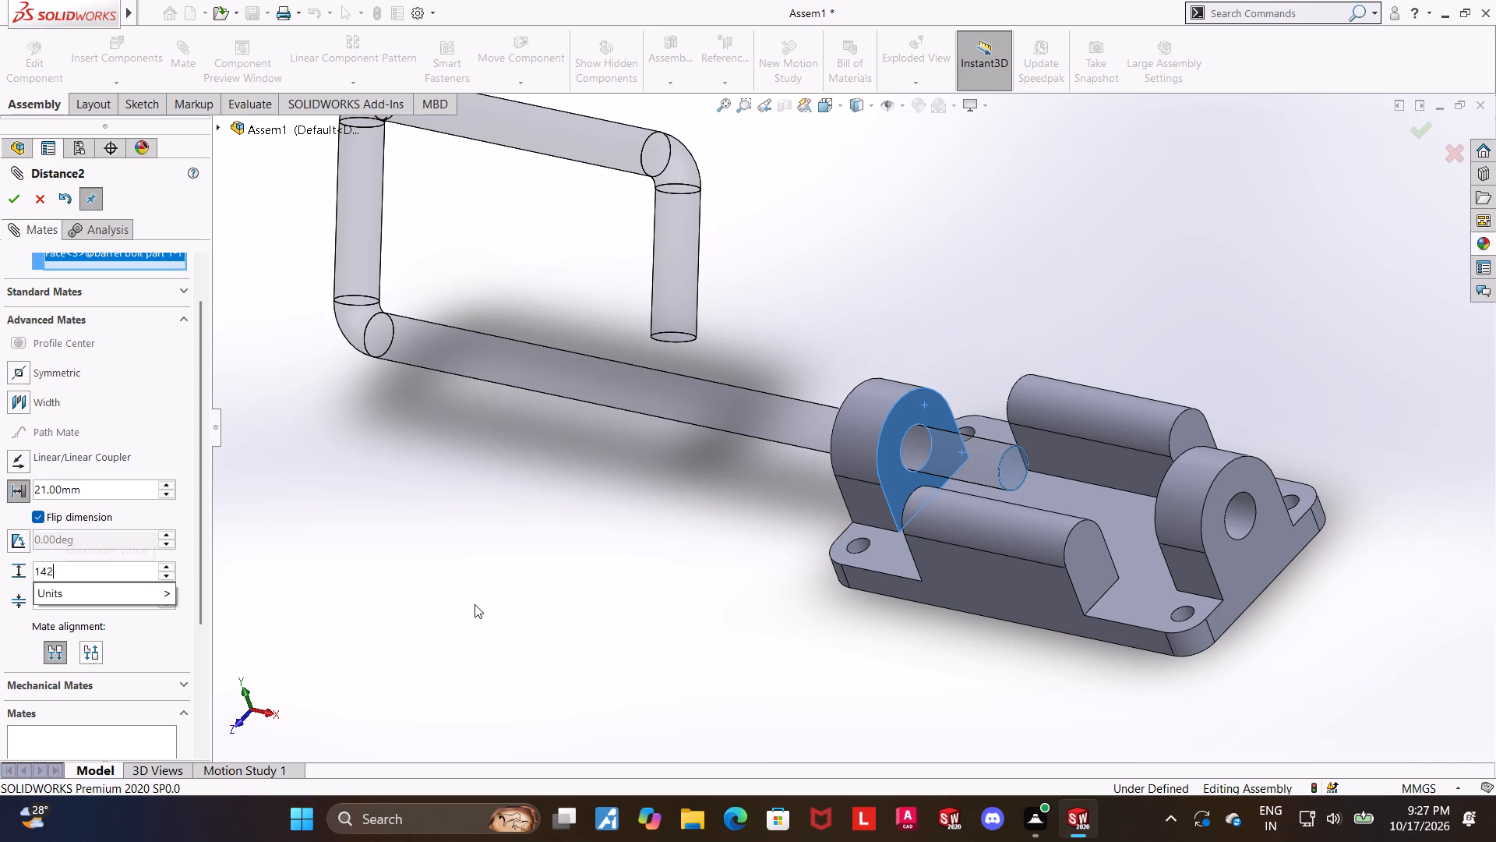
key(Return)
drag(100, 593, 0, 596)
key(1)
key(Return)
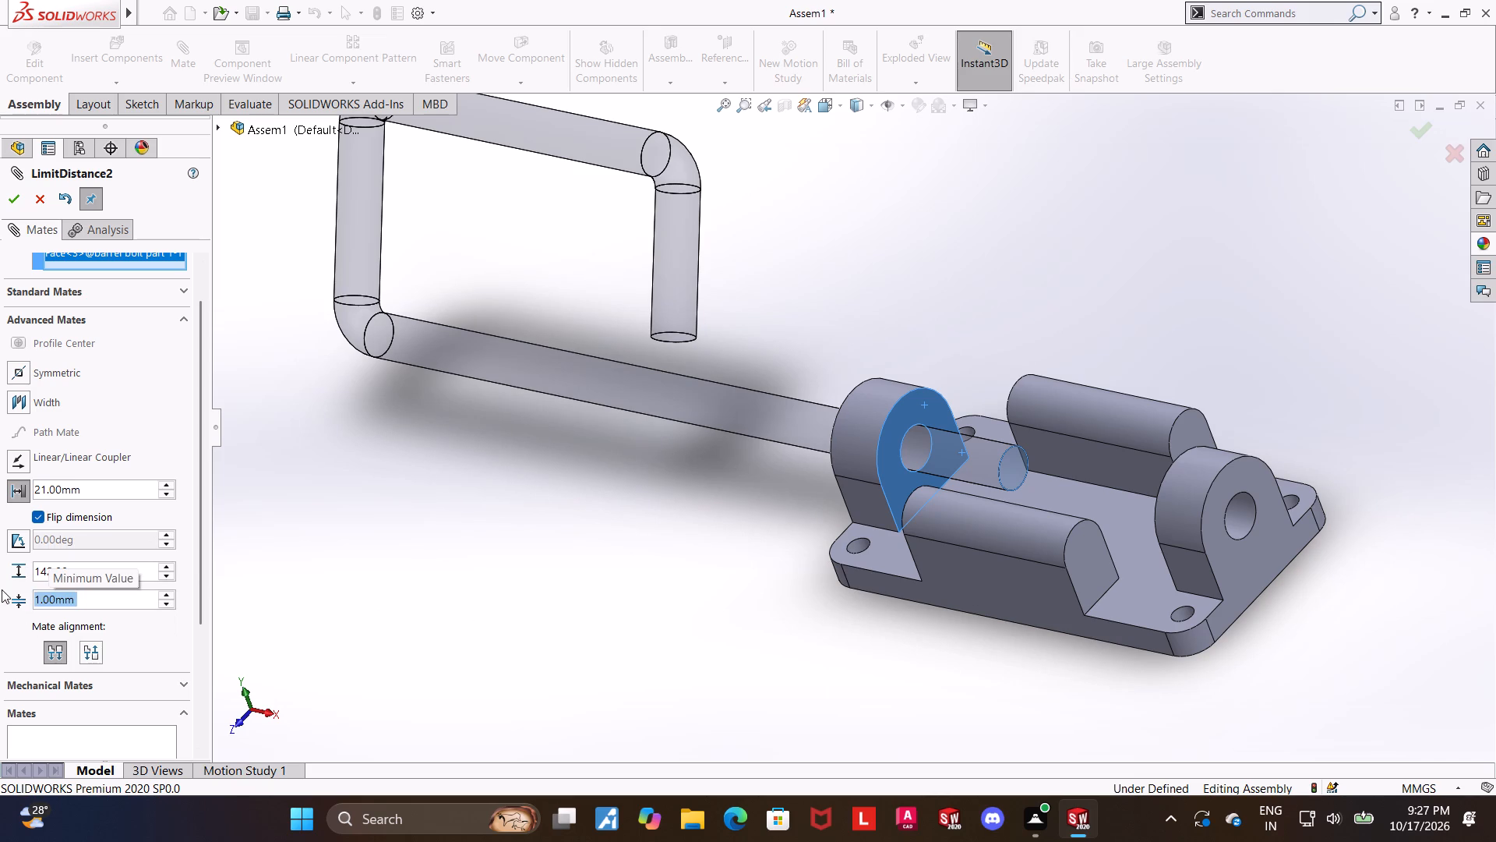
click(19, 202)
Slide and rotate the rod through both lugs to test its travel, and close the Mate command.
drag(773, 409, 676, 384)
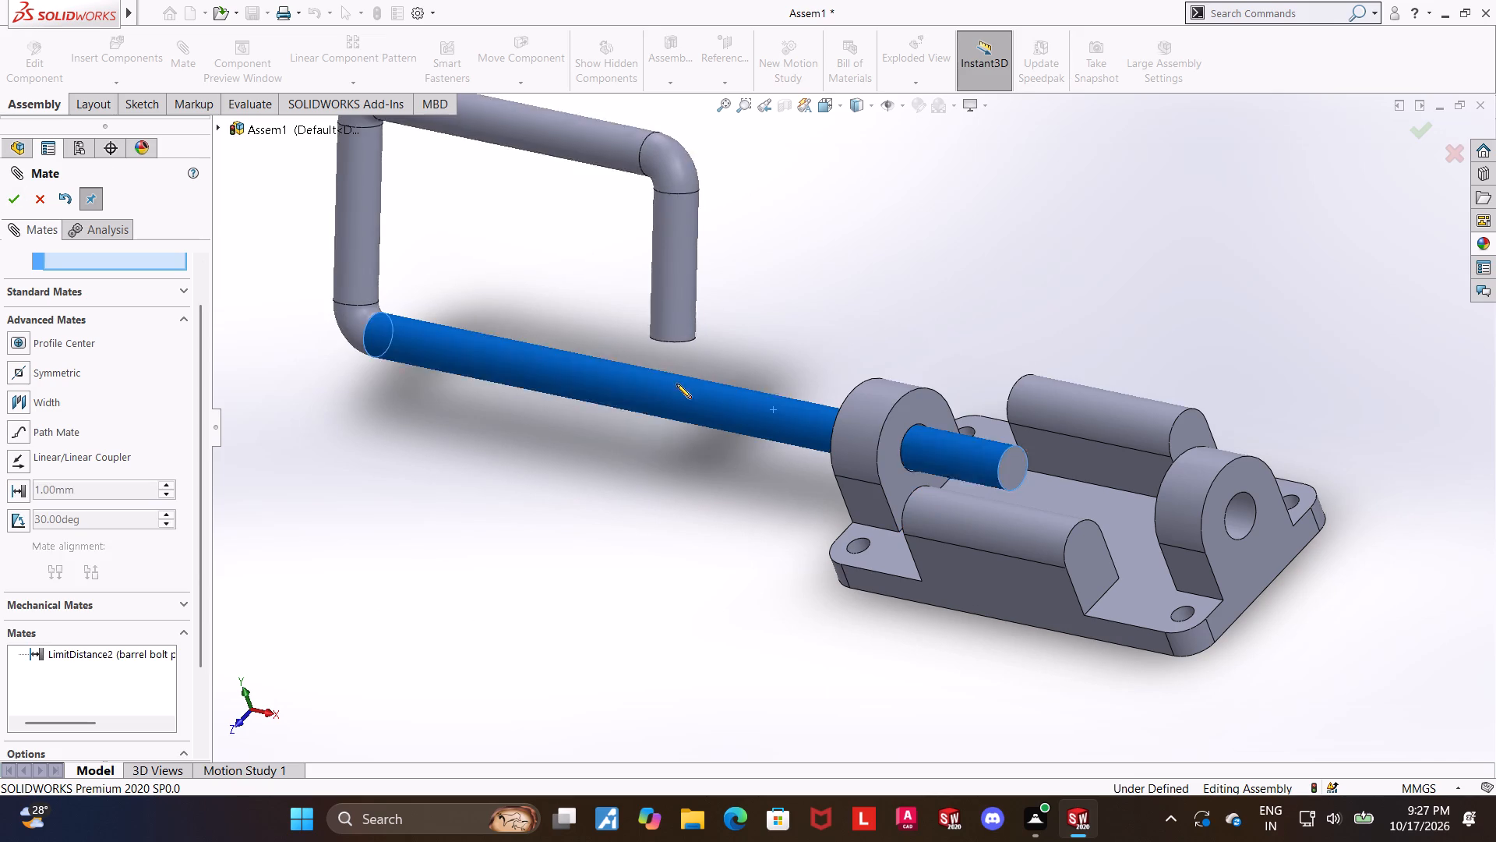
drag(676, 384, 794, 388)
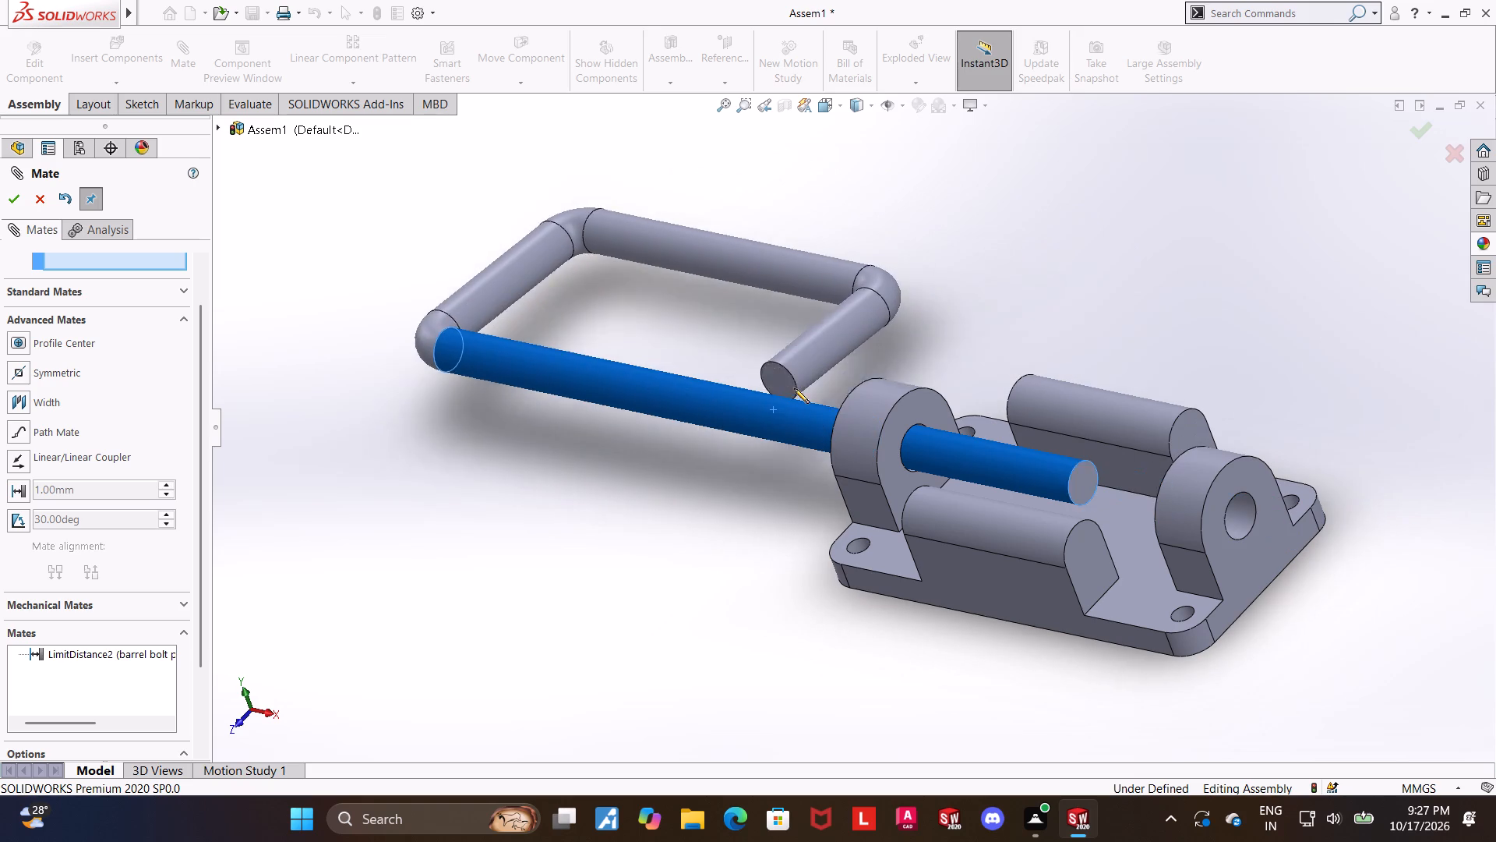
drag(794, 388, 1487, 510)
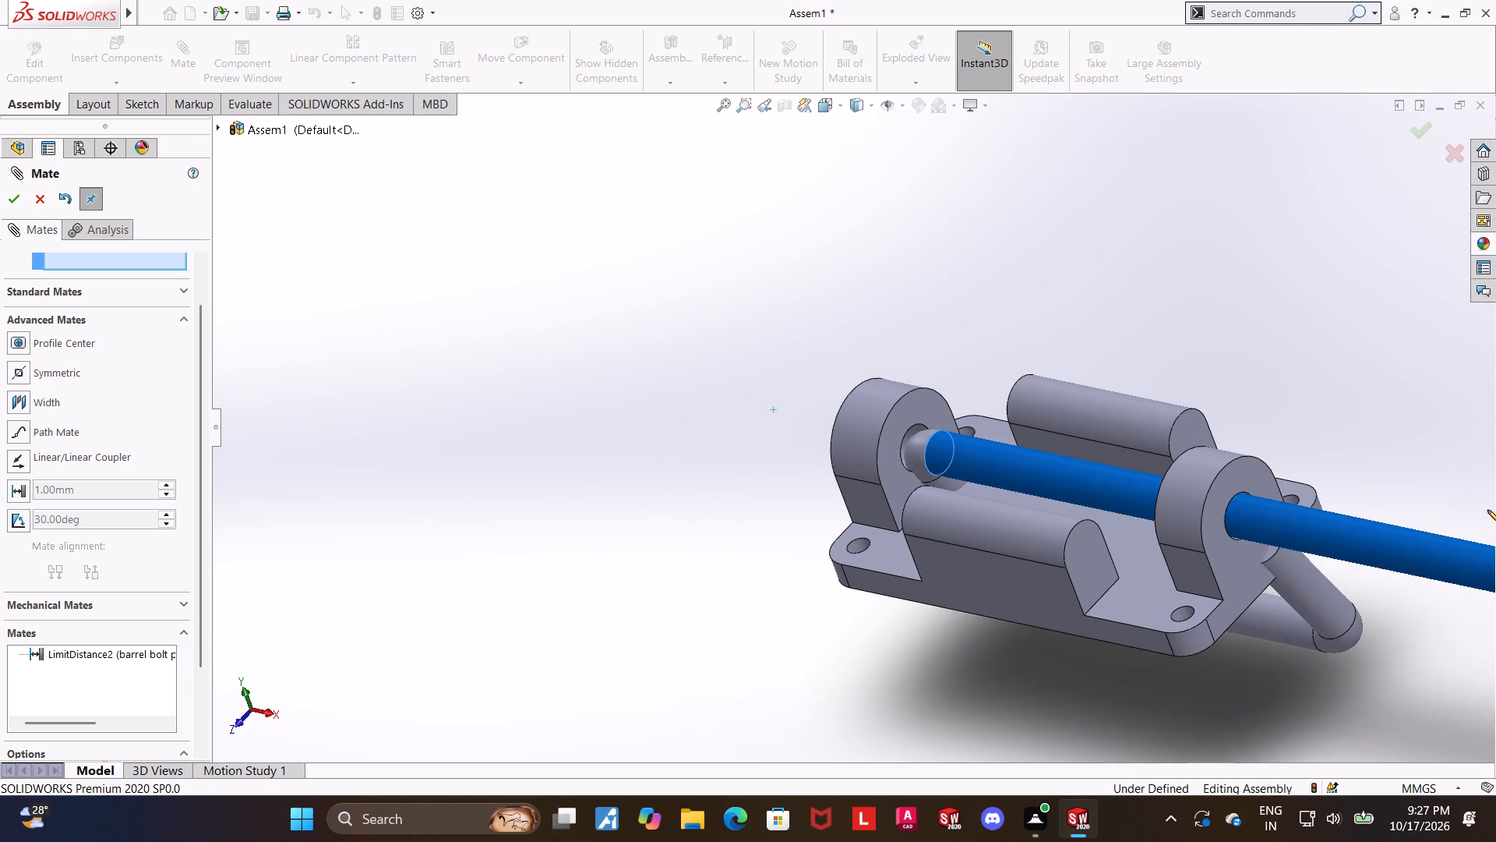
drag(1487, 510, 1044, 445)
click(761, 489)
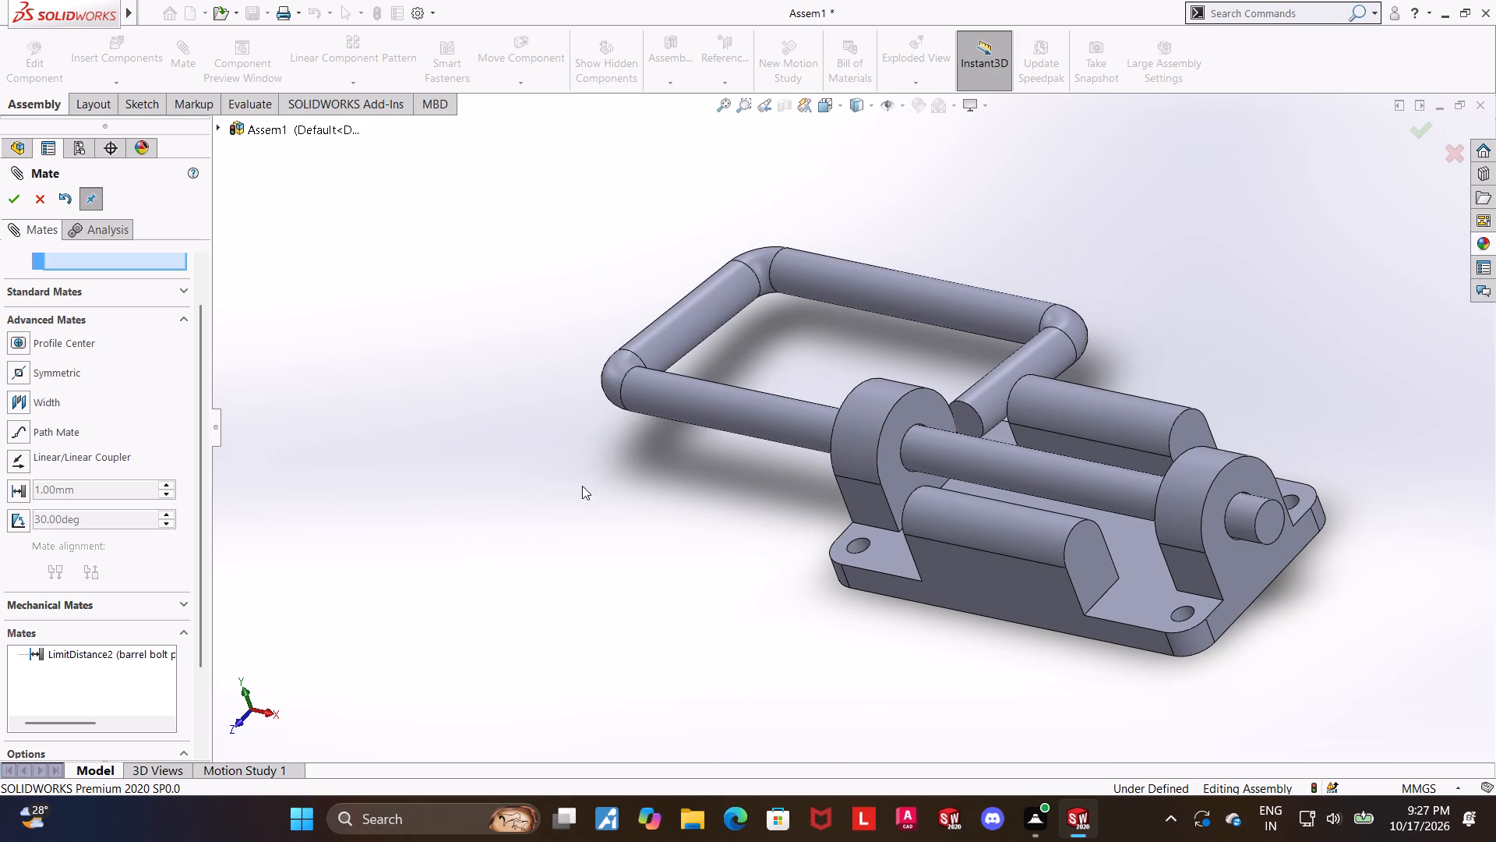
drag(652, 394, 454, 351)
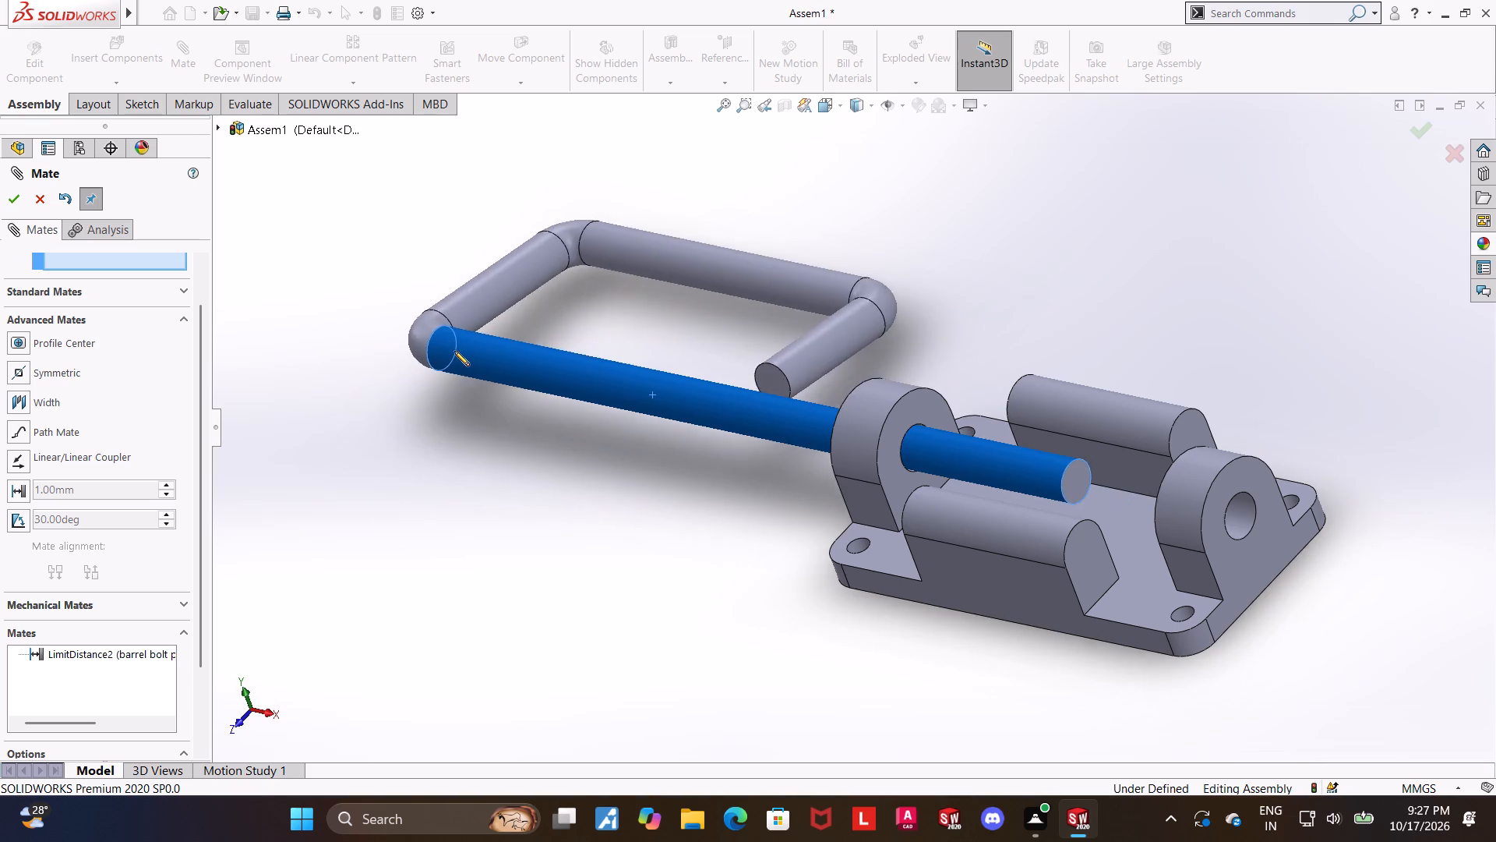
drag(454, 351, 134, 256)
scroll(584, 465, up, 1)
middle_drag(591, 472, 653, 509)
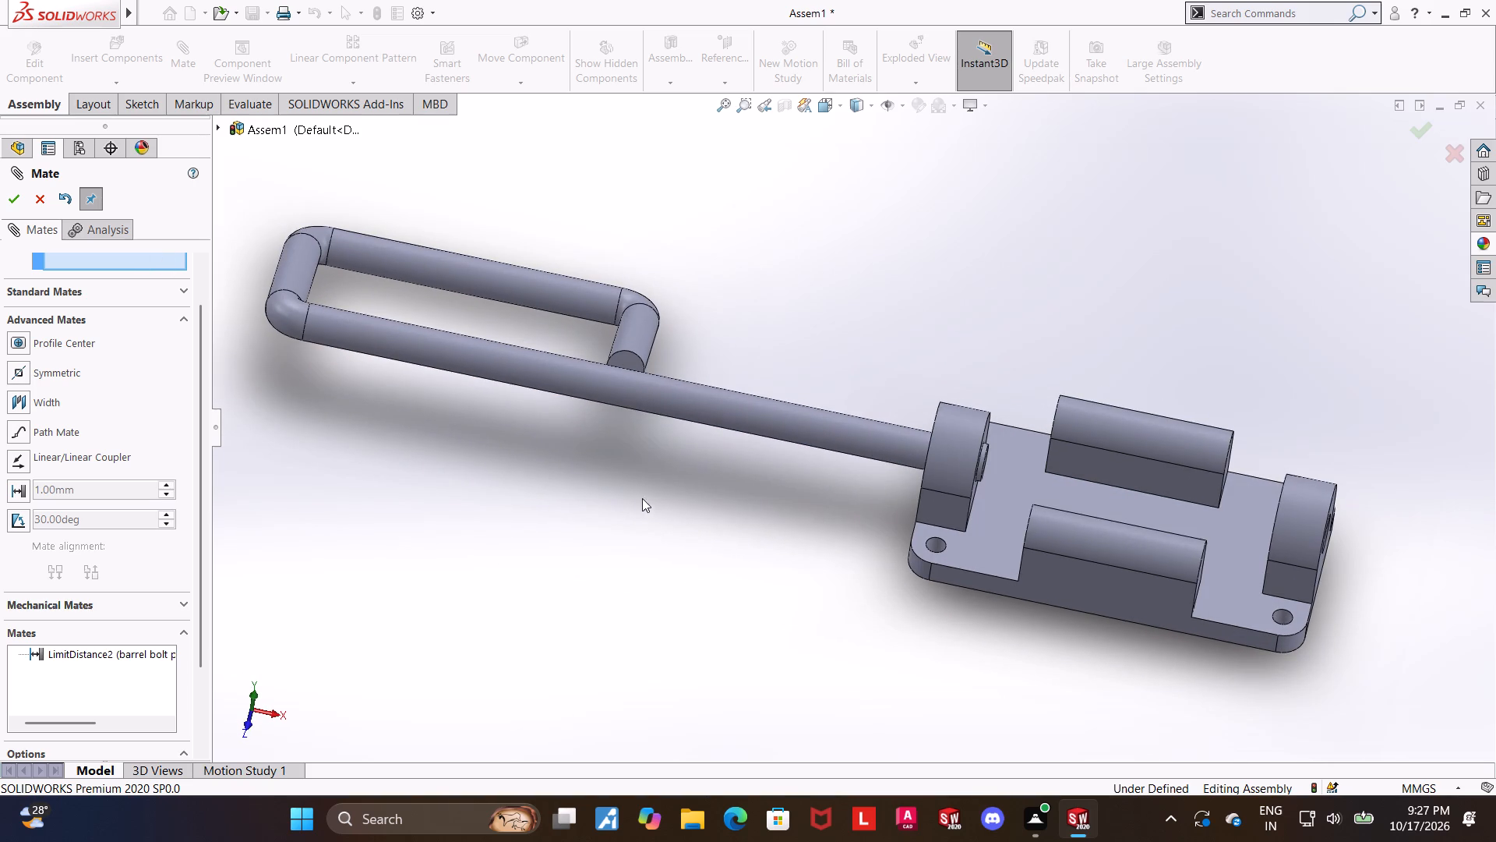
click(27, 200)
click(33, 201)
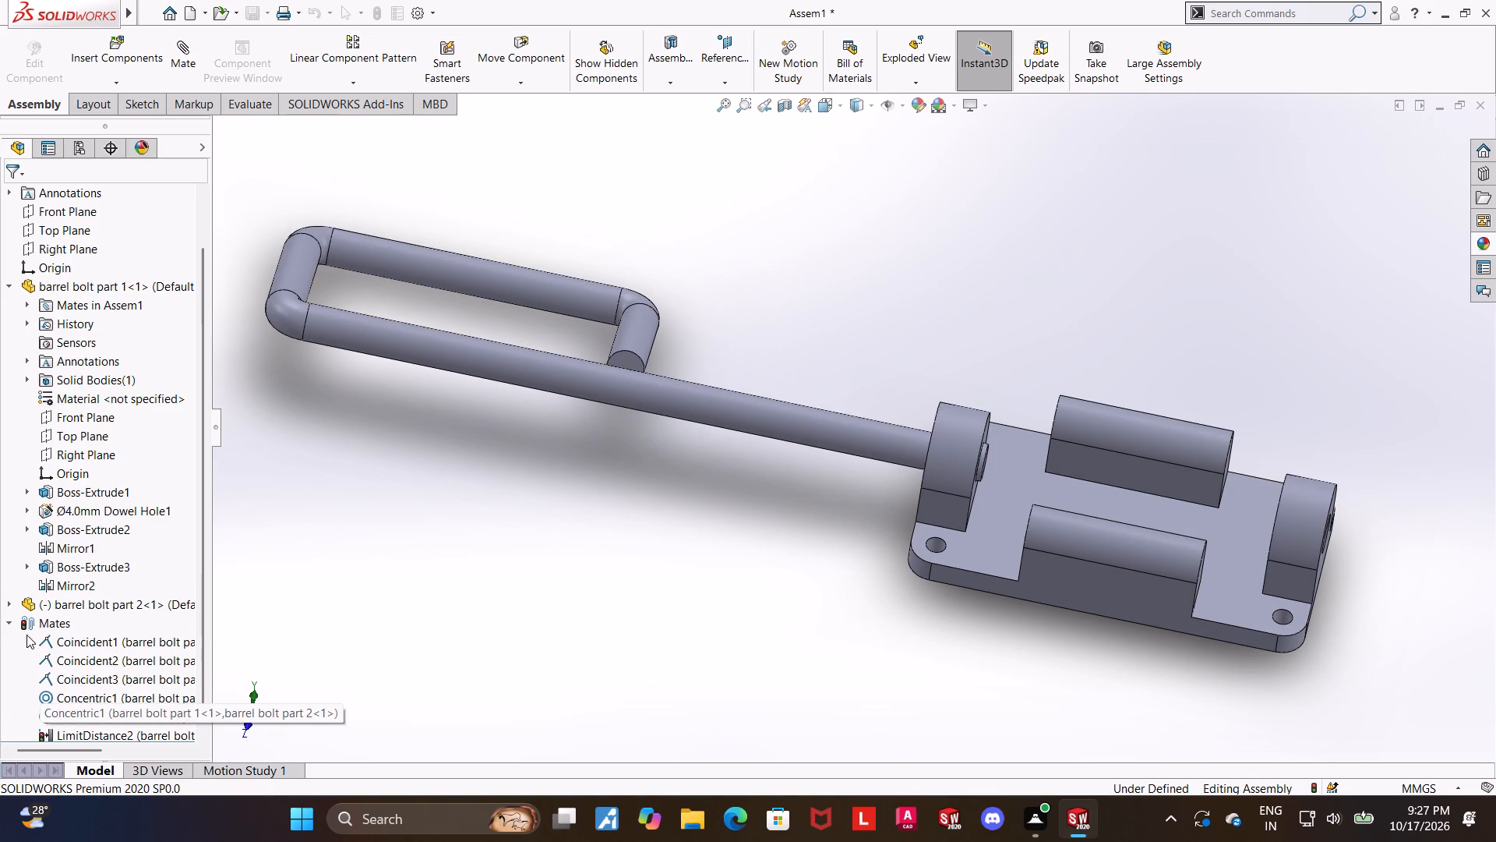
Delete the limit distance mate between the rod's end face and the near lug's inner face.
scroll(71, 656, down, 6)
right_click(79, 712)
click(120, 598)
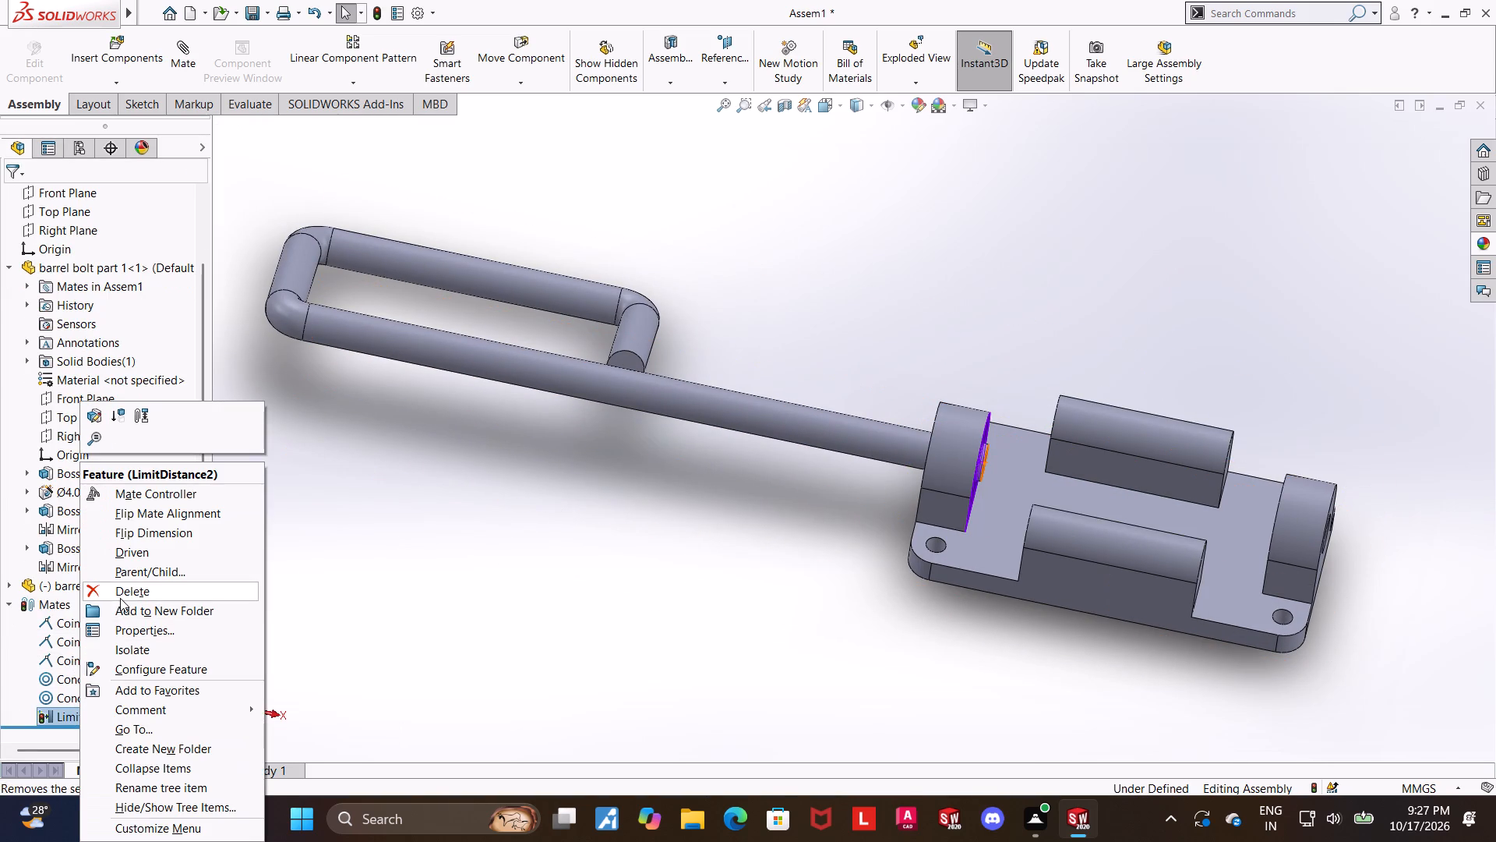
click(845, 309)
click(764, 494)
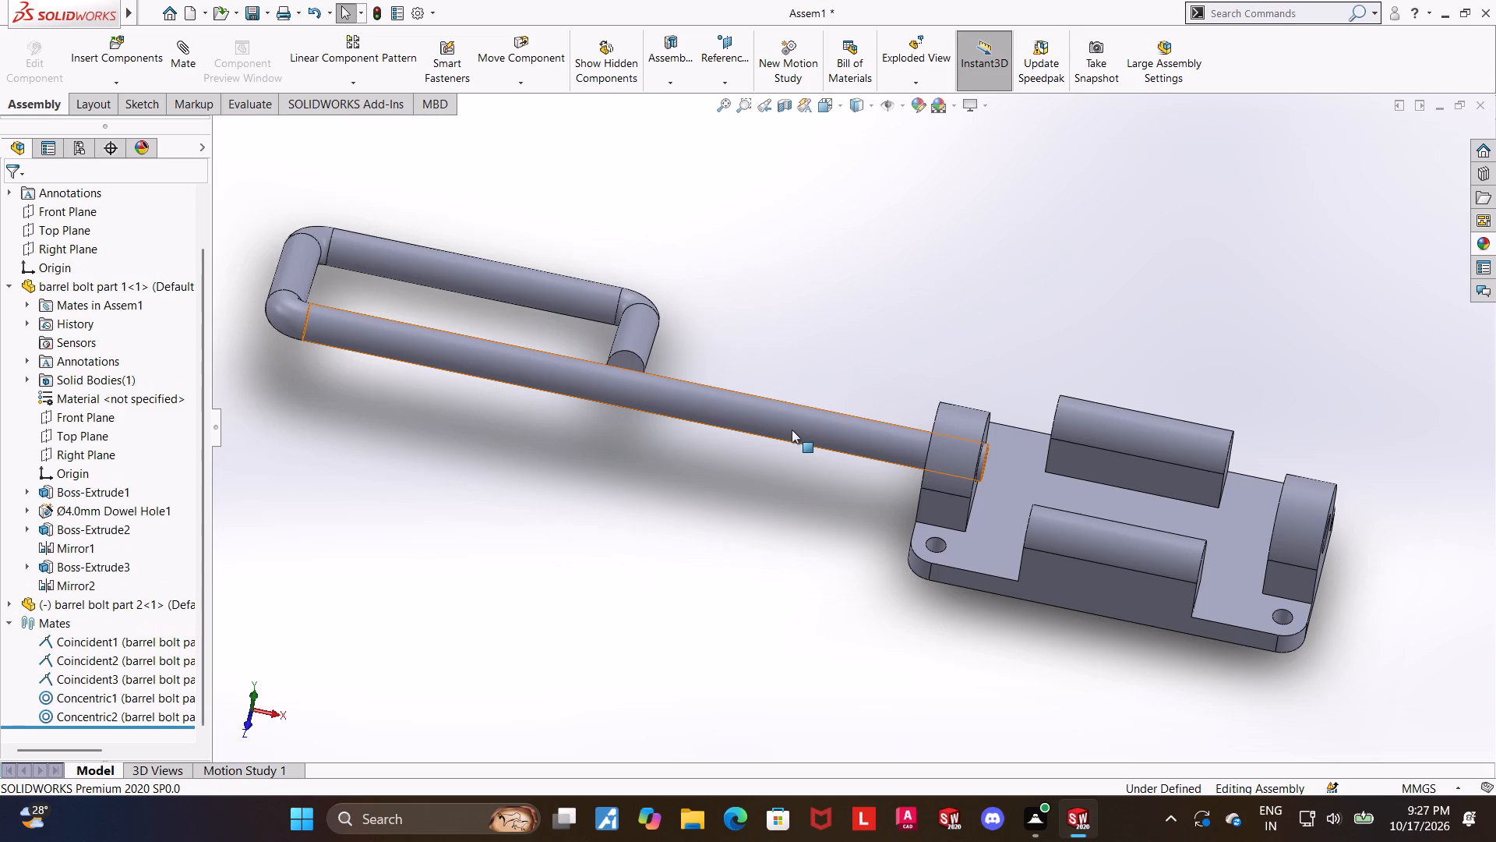
Slide the rod back until its straight end is clear of the near lug's outer face.
middle_drag(789, 429, 783, 437)
drag(787, 414, 767, 409)
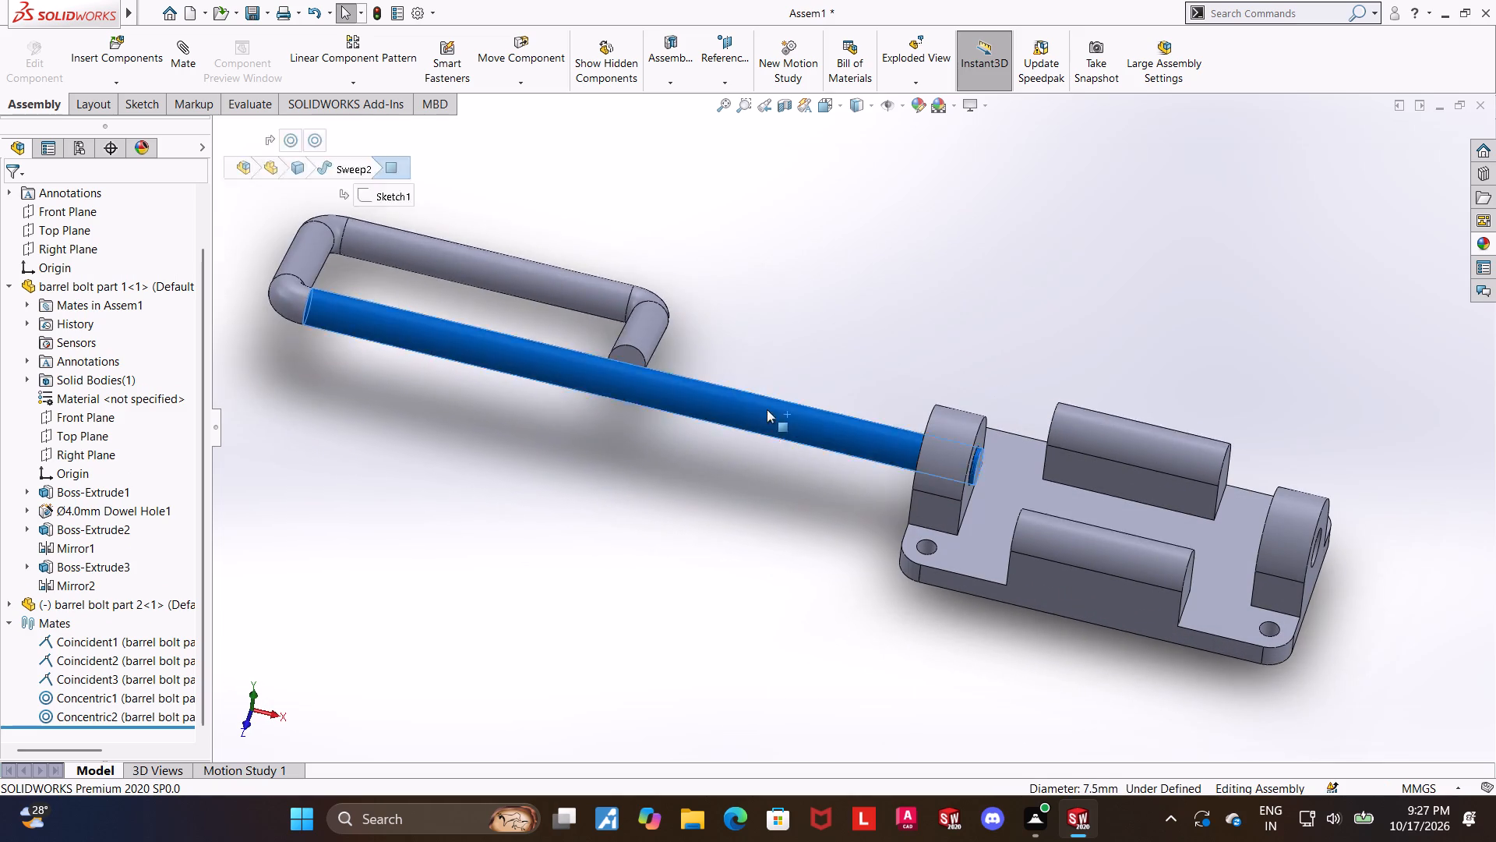
drag(767, 409, 670, 359)
click(800, 614)
Start a distance mate between the rod's straight end face and the near lug's outer face.
middle_drag(828, 507, 770, 490)
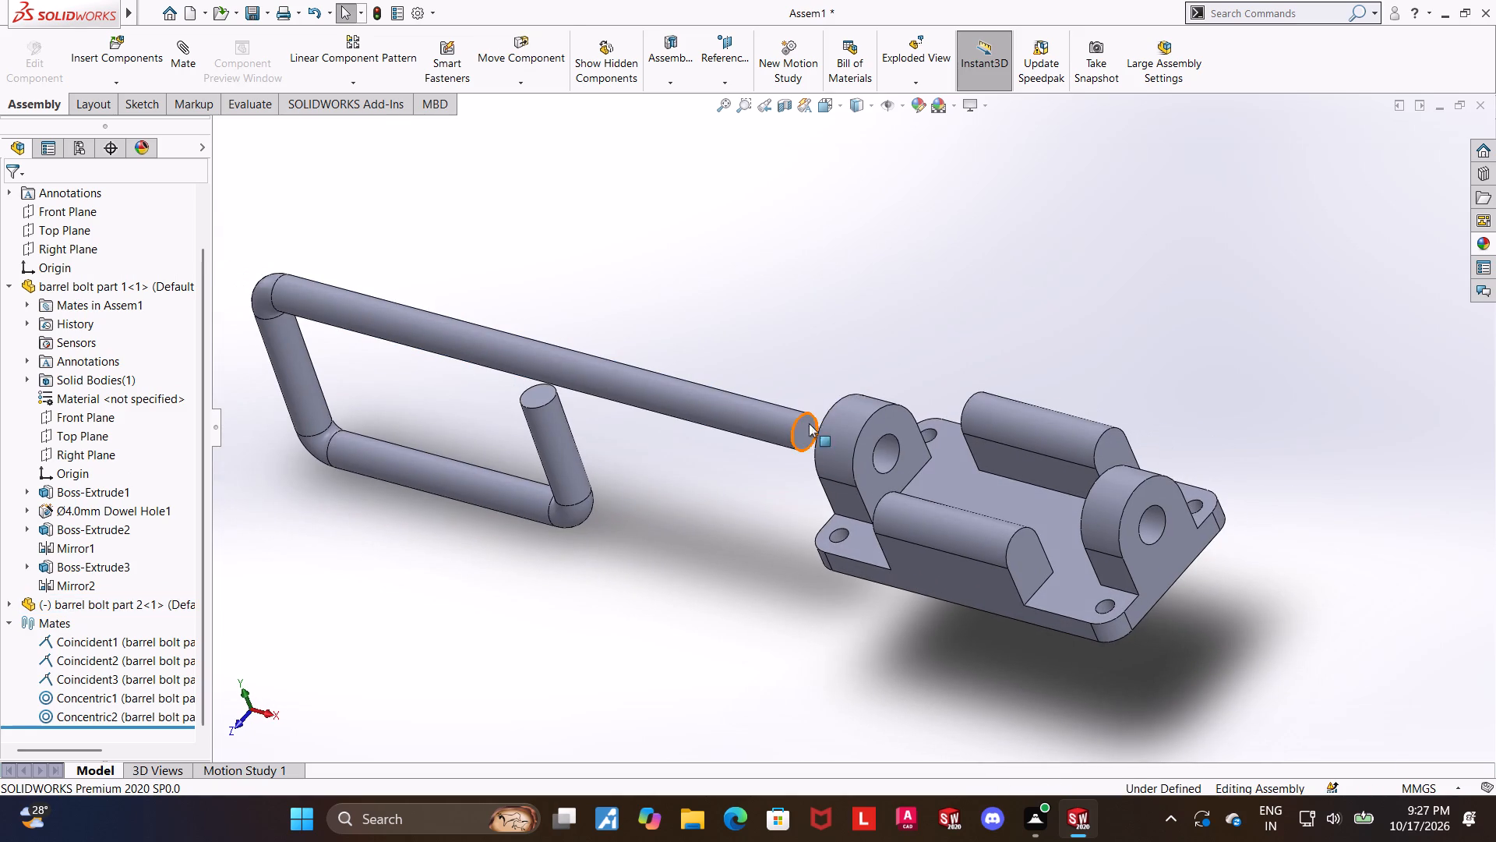
click(806, 428)
middle_drag(750, 504, 875, 546)
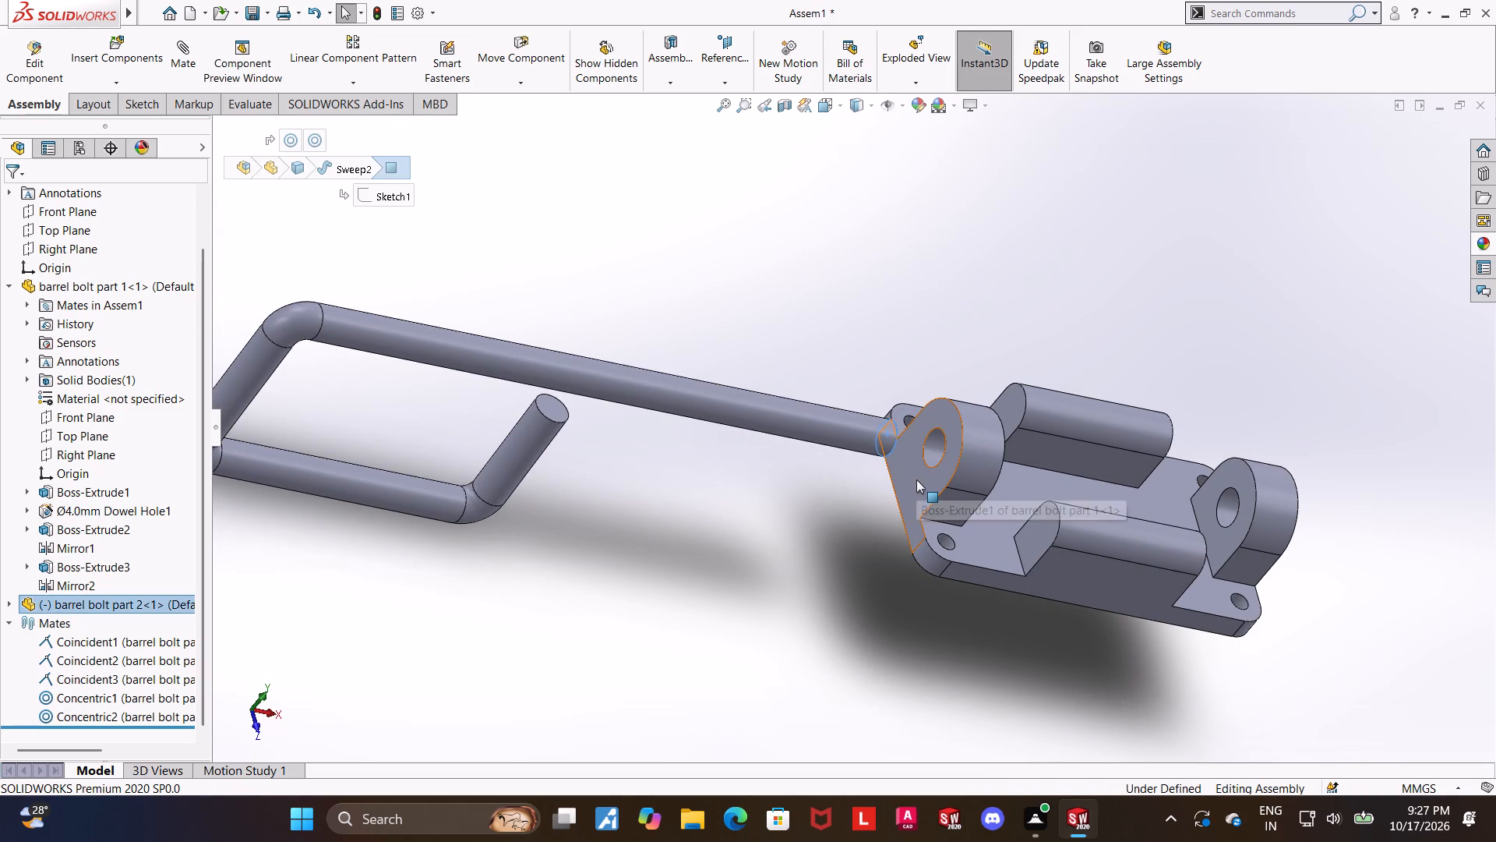
ctrl+click(916, 479)
click(186, 54)
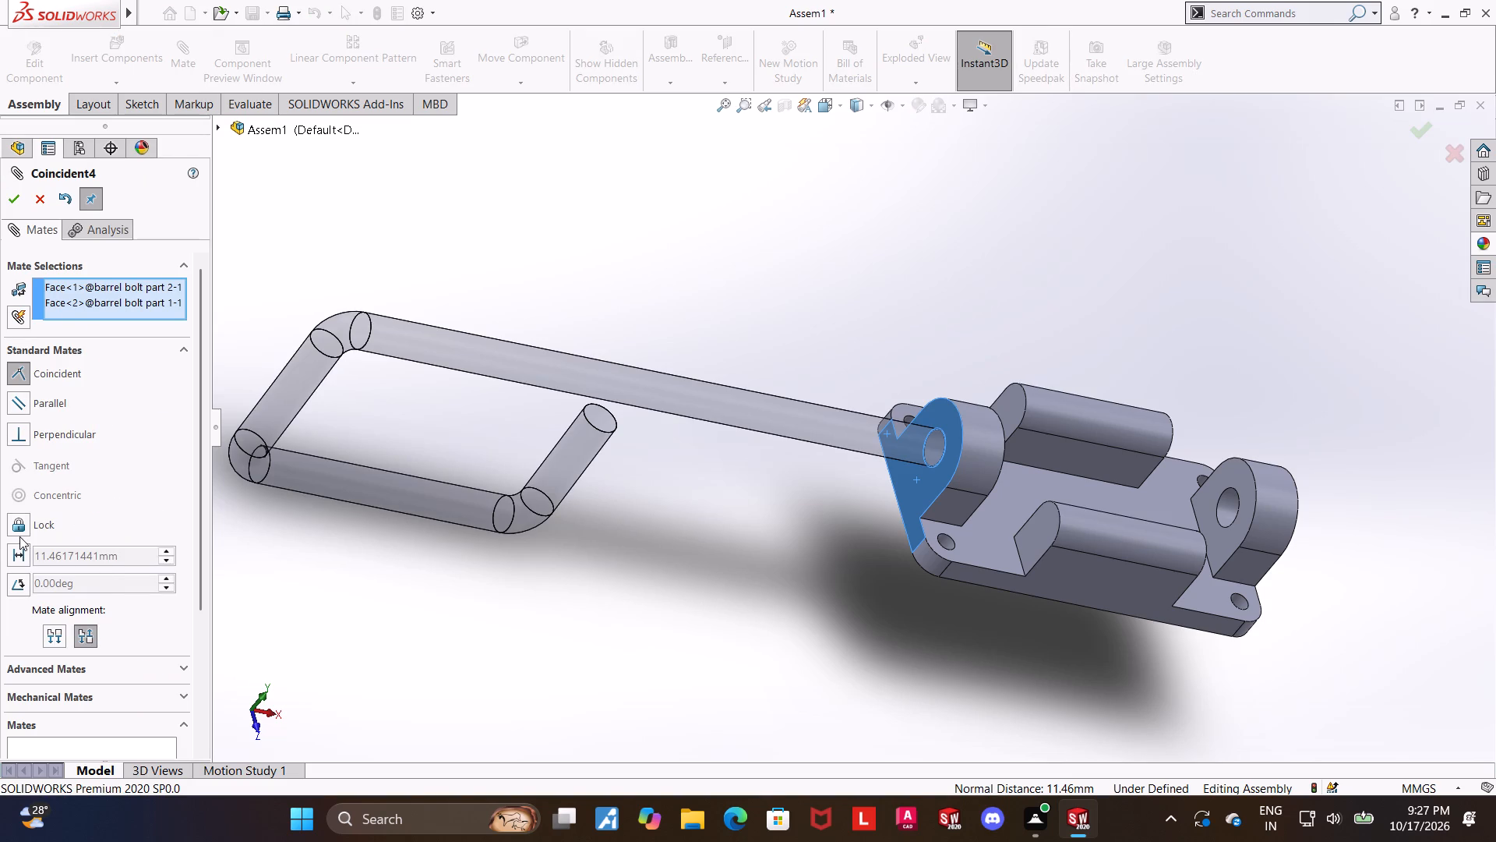
click(19, 553)
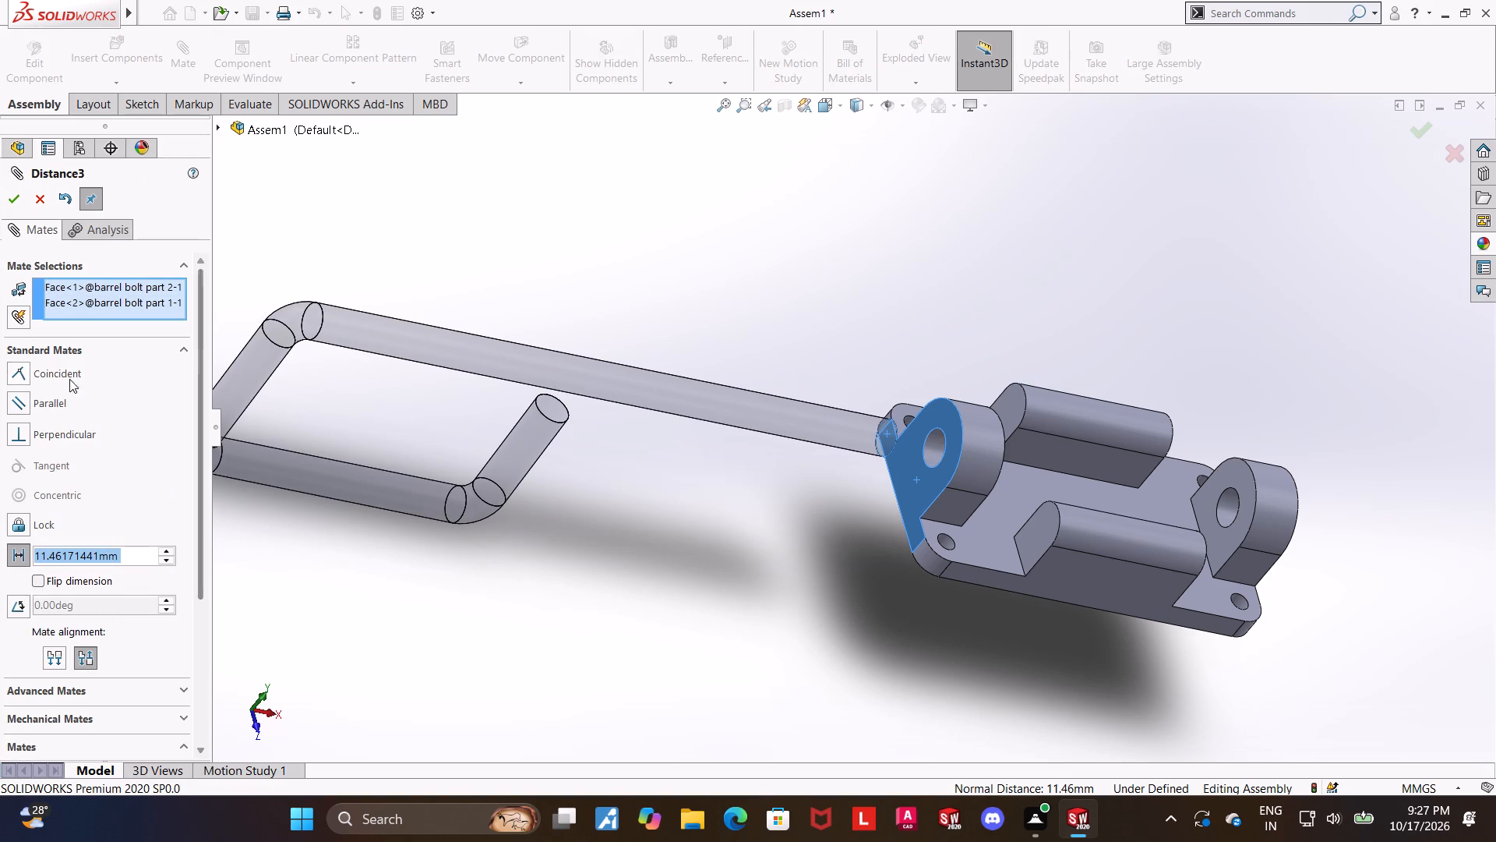
Switch the mate to the advanced limit distance options and clear both selected faces.
drag(206, 383, 206, 427)
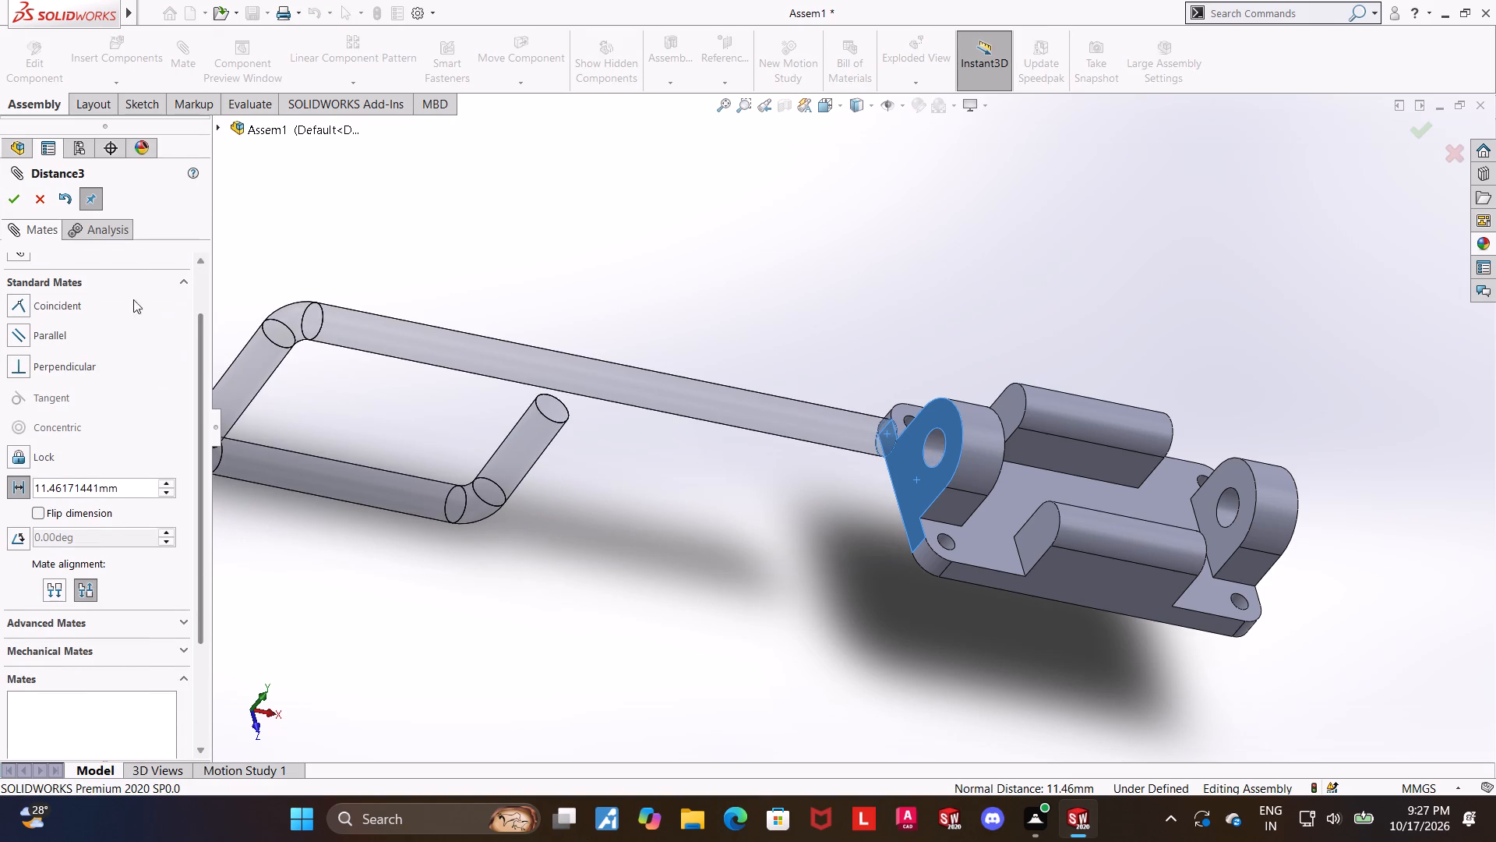
drag(207, 402, 211, 313)
right_click(144, 303)
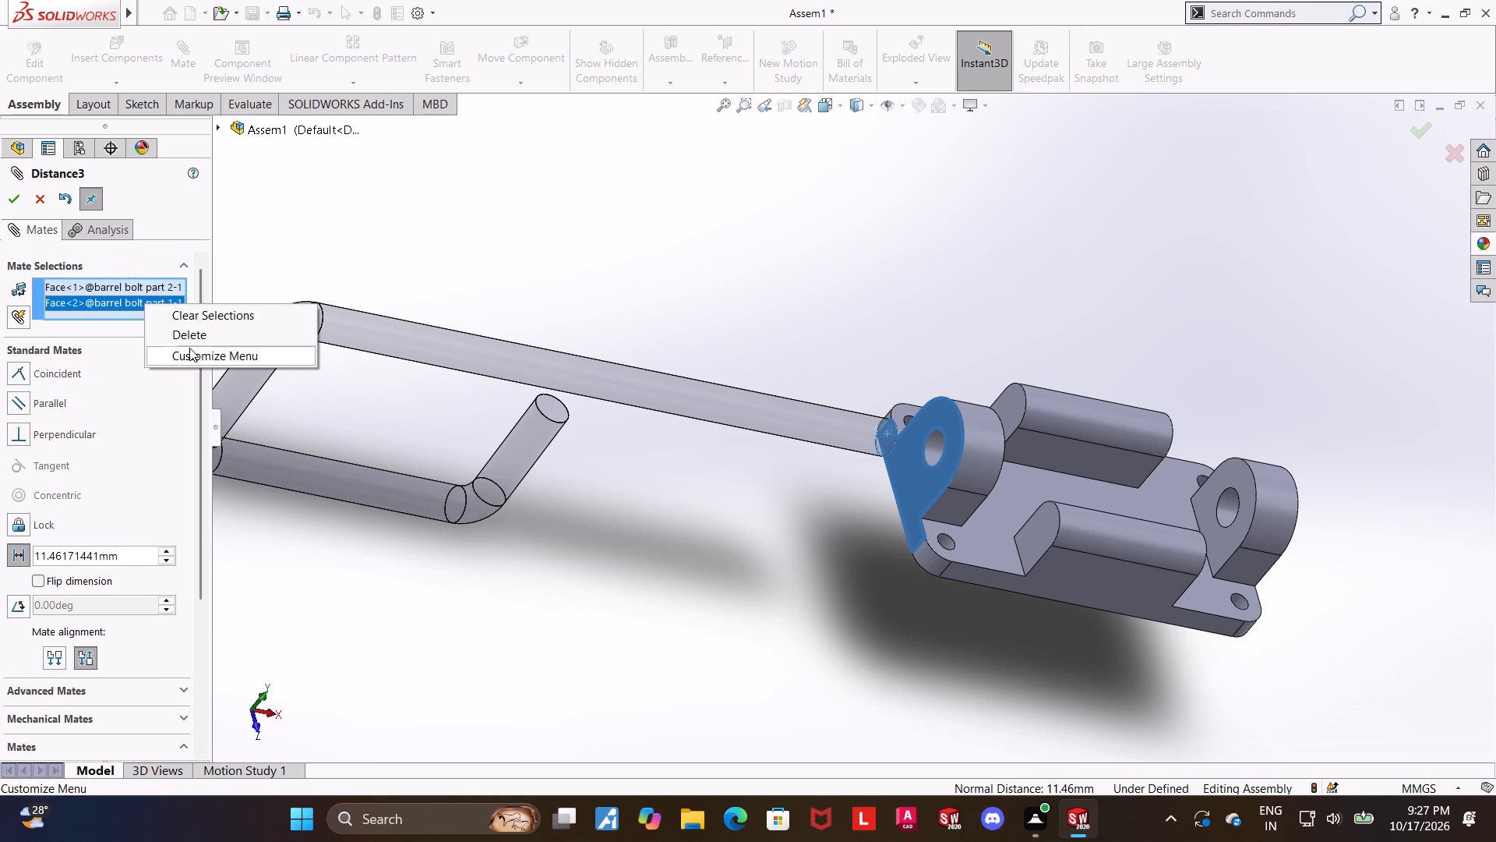
click(189, 335)
drag(199, 409, 198, 531)
click(53, 478)
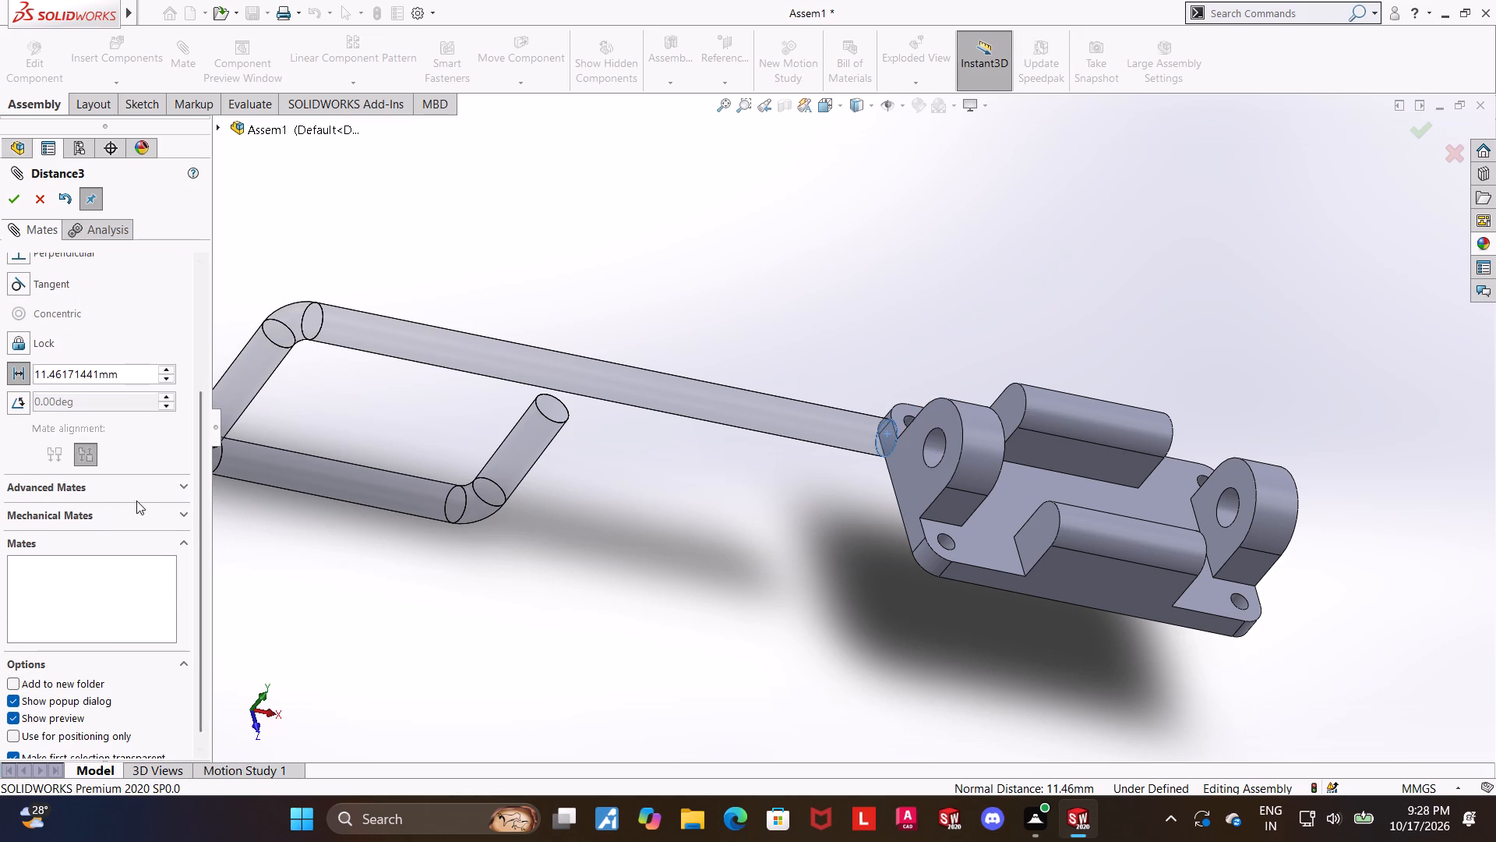
click(144, 494)
drag(203, 501, 197, 544)
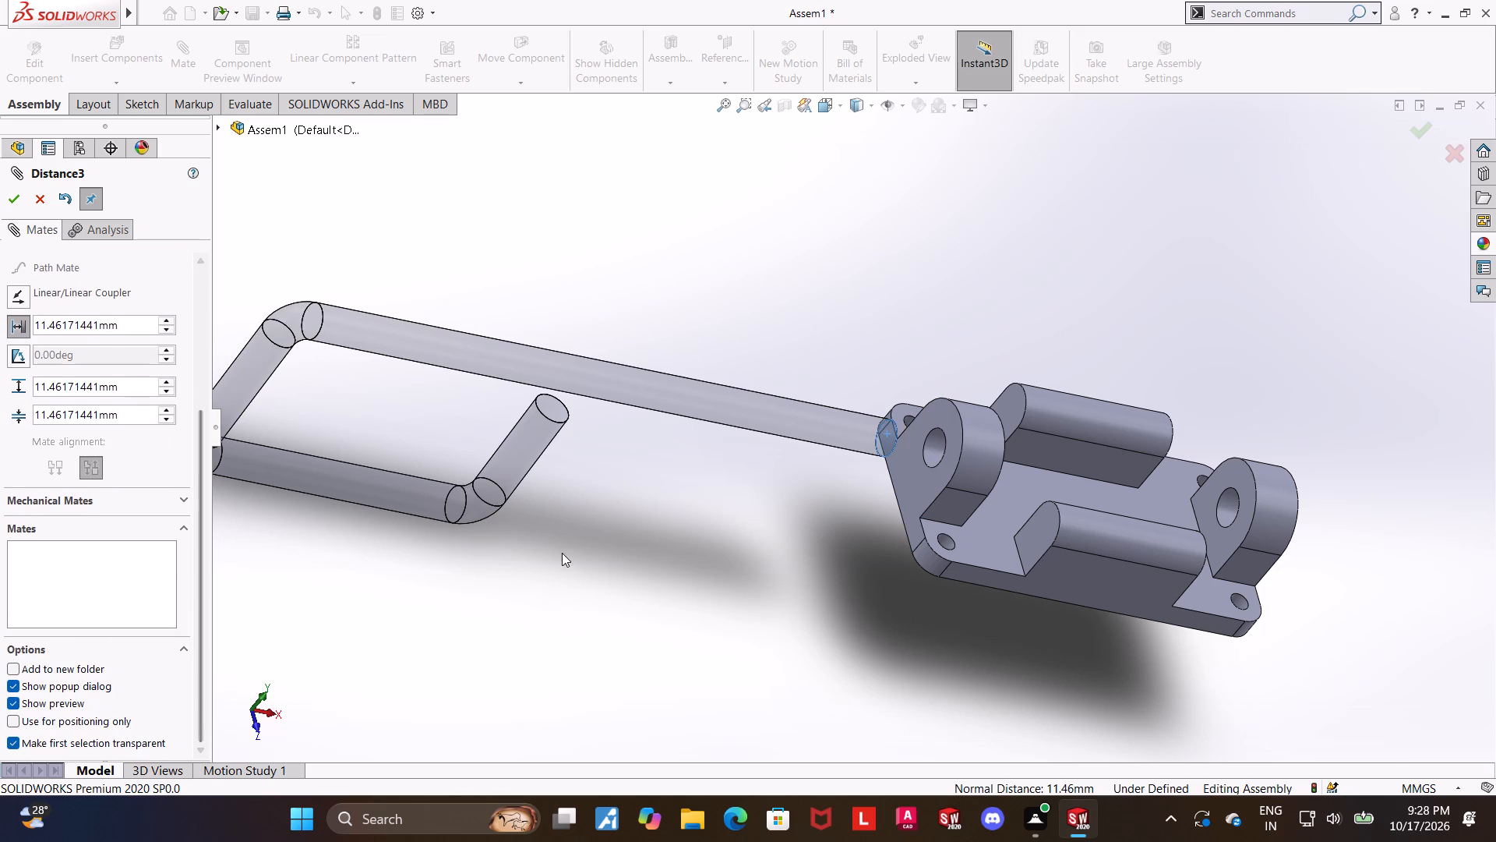
middle_drag(557, 554, 492, 525)
drag(205, 459, 202, 329)
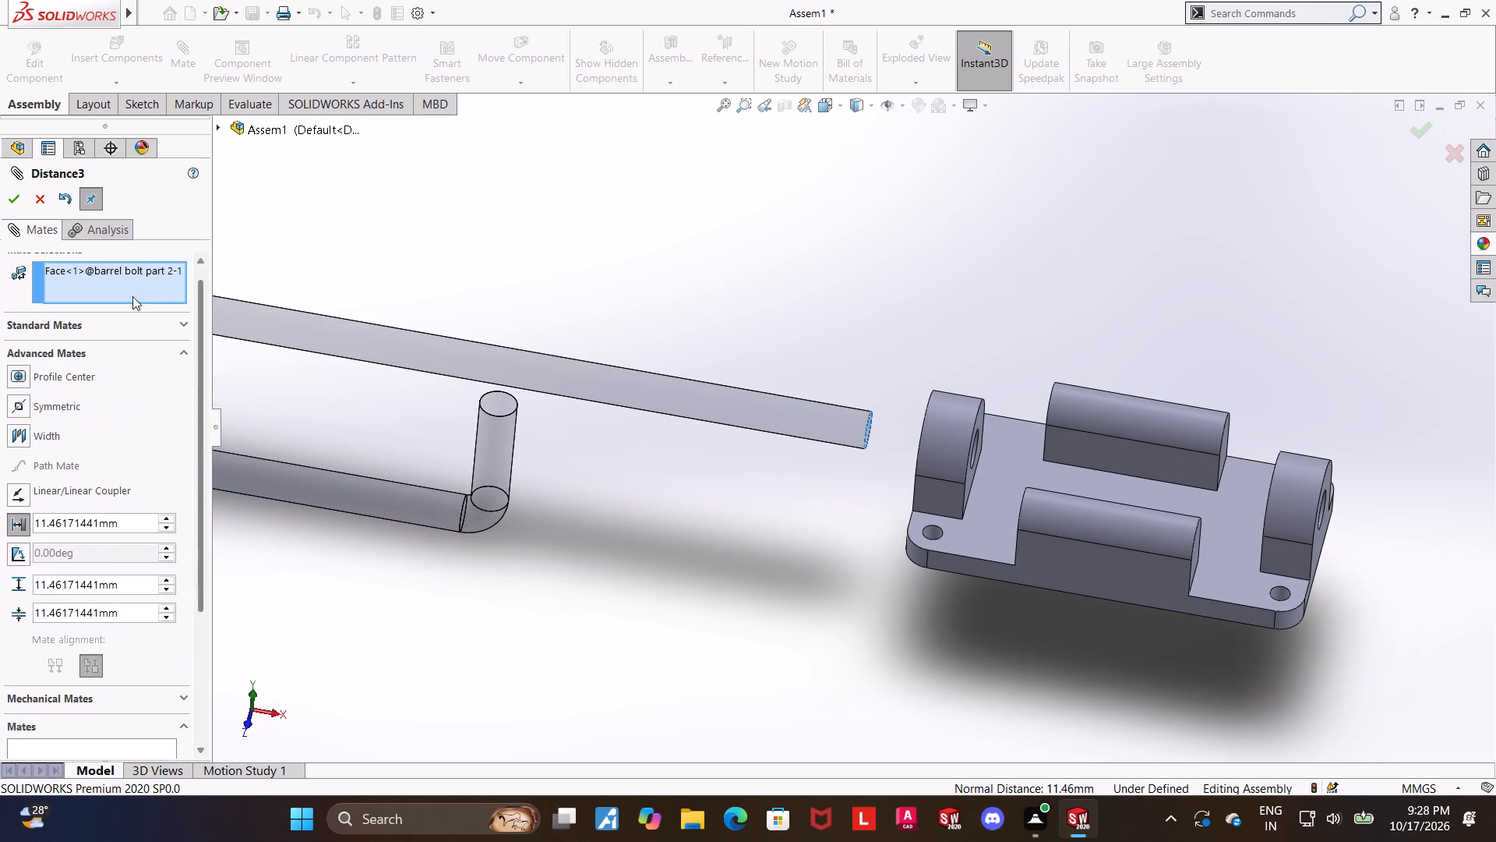
right_click(133, 288)
click(161, 306)
Reselect the rod's straight end face and the near lug's outer face, and set the limit distance to 142 mm maximum and 1 mm minimum.
scroll(561, 464, up, 1)
middle_drag(559, 468, 503, 454)
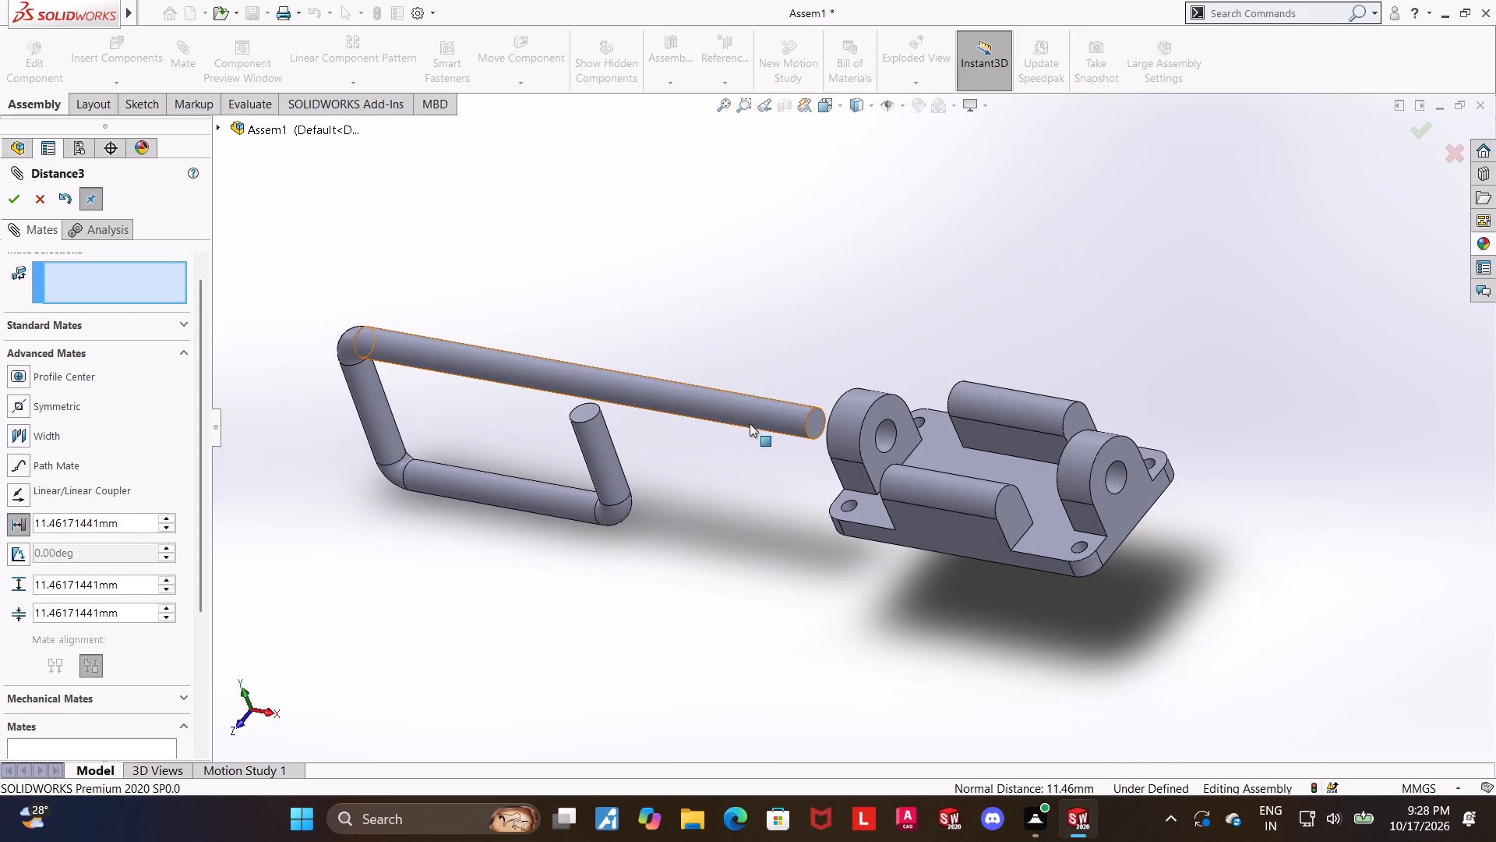
click(813, 427)
middle_drag(742, 513, 771, 514)
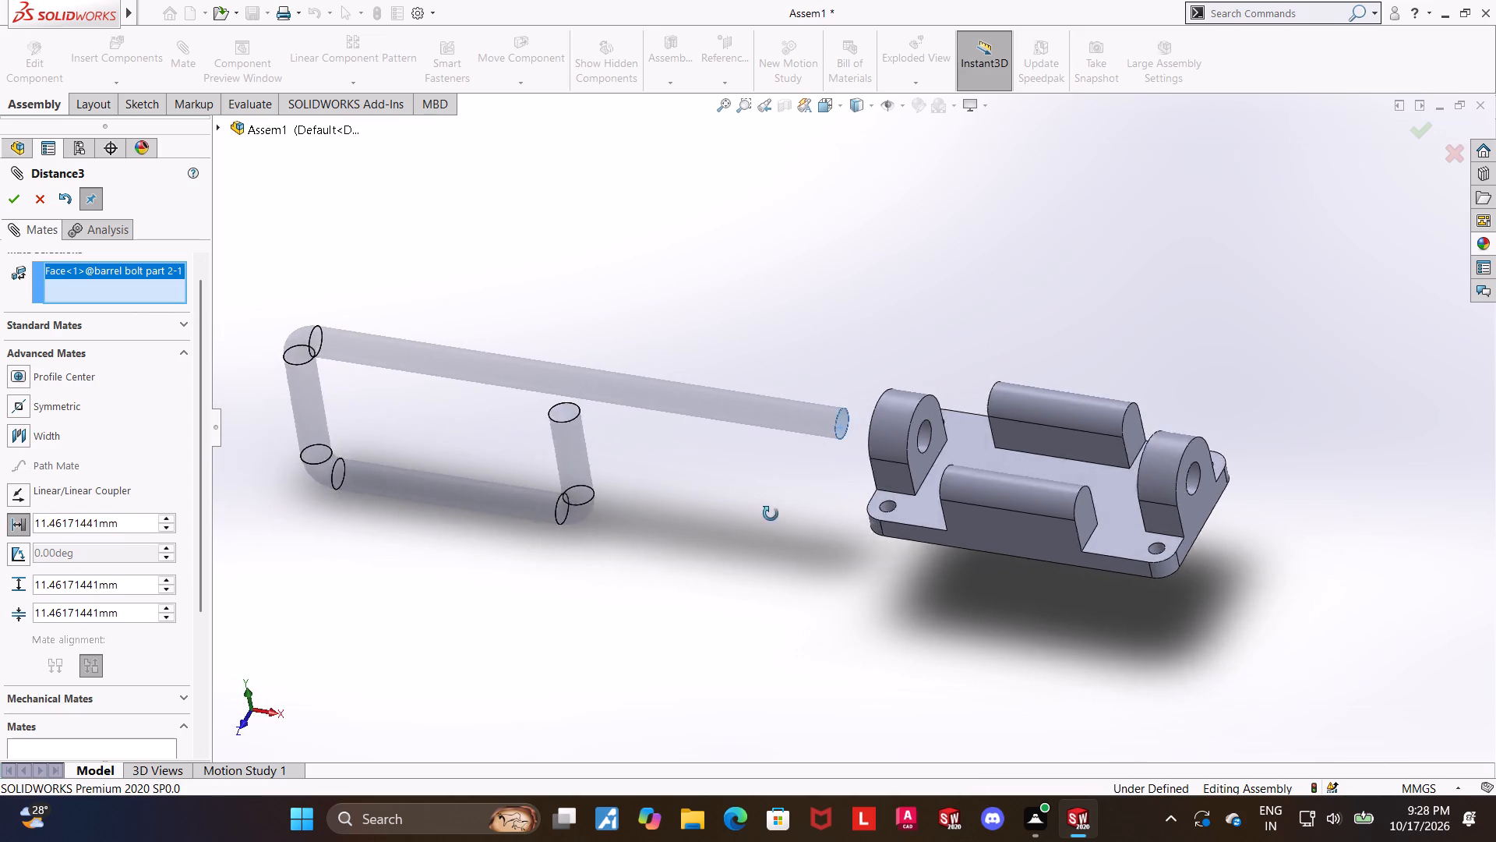
middle_drag(771, 514, 899, 525)
click(890, 458)
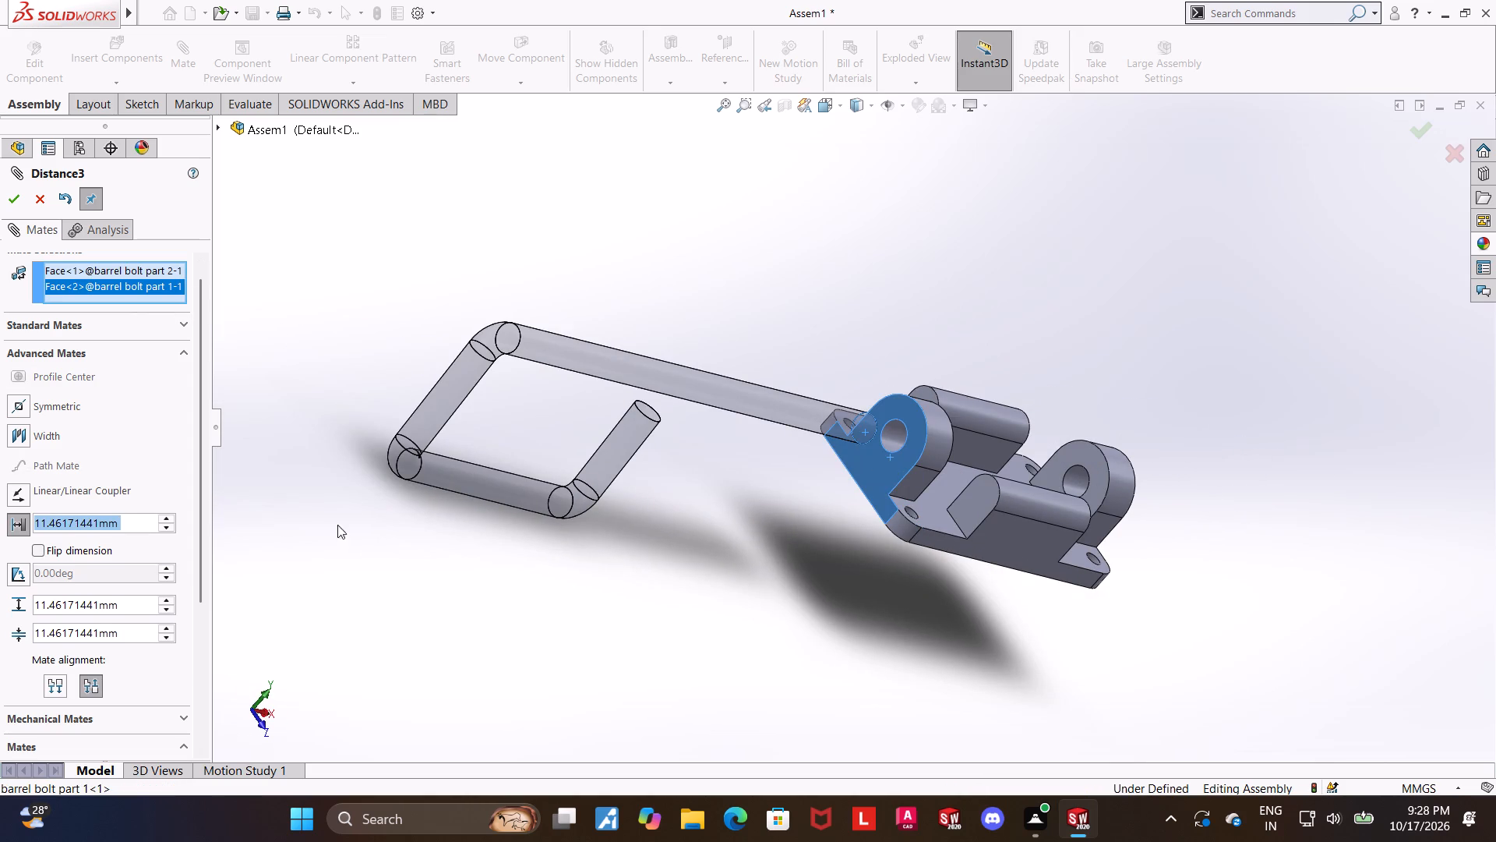
drag(146, 610, 0, 589)
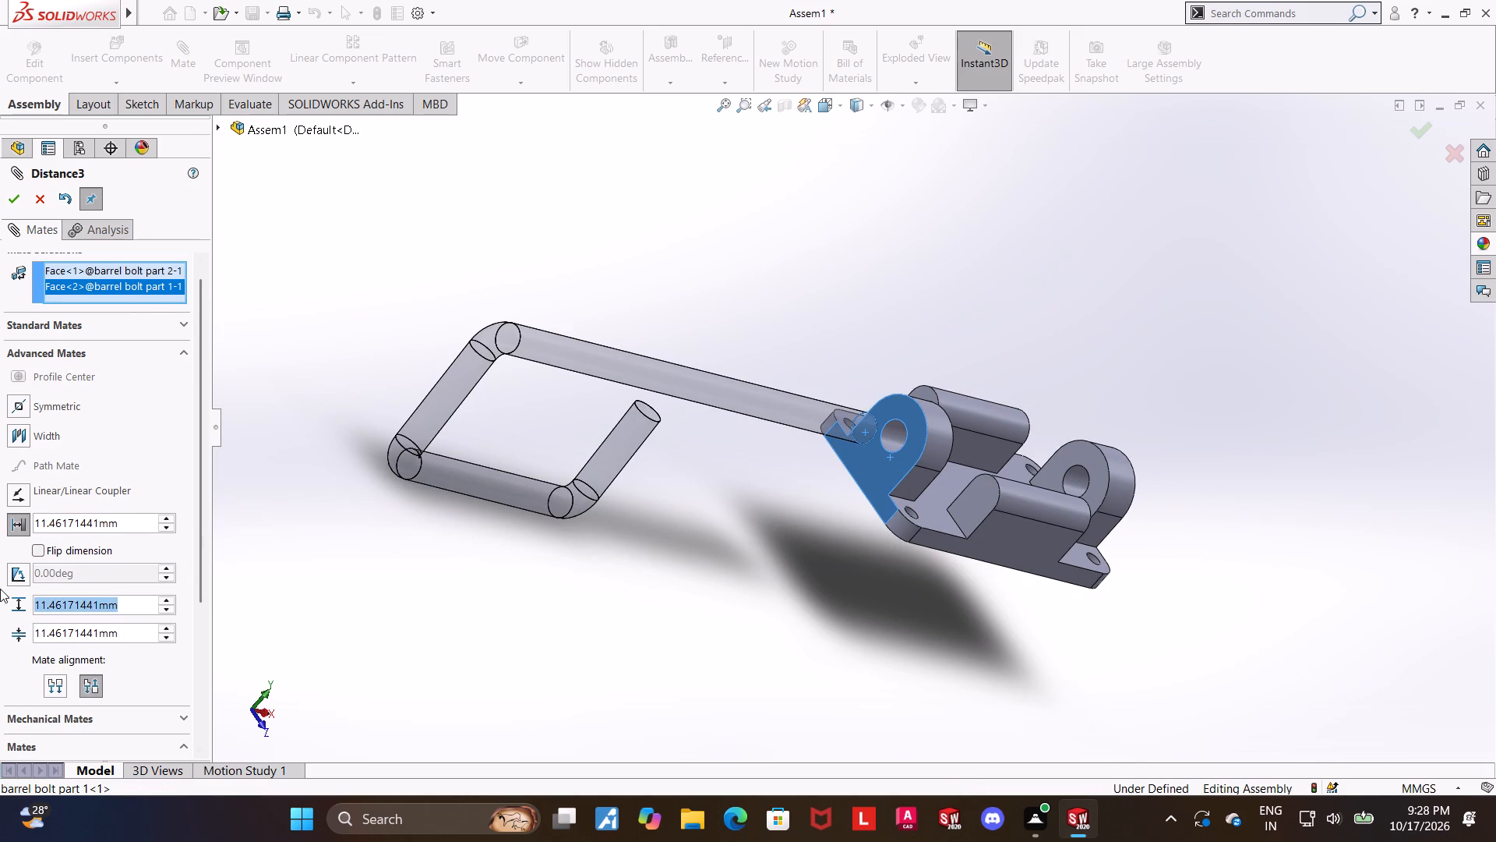
text(142)
key(Return)
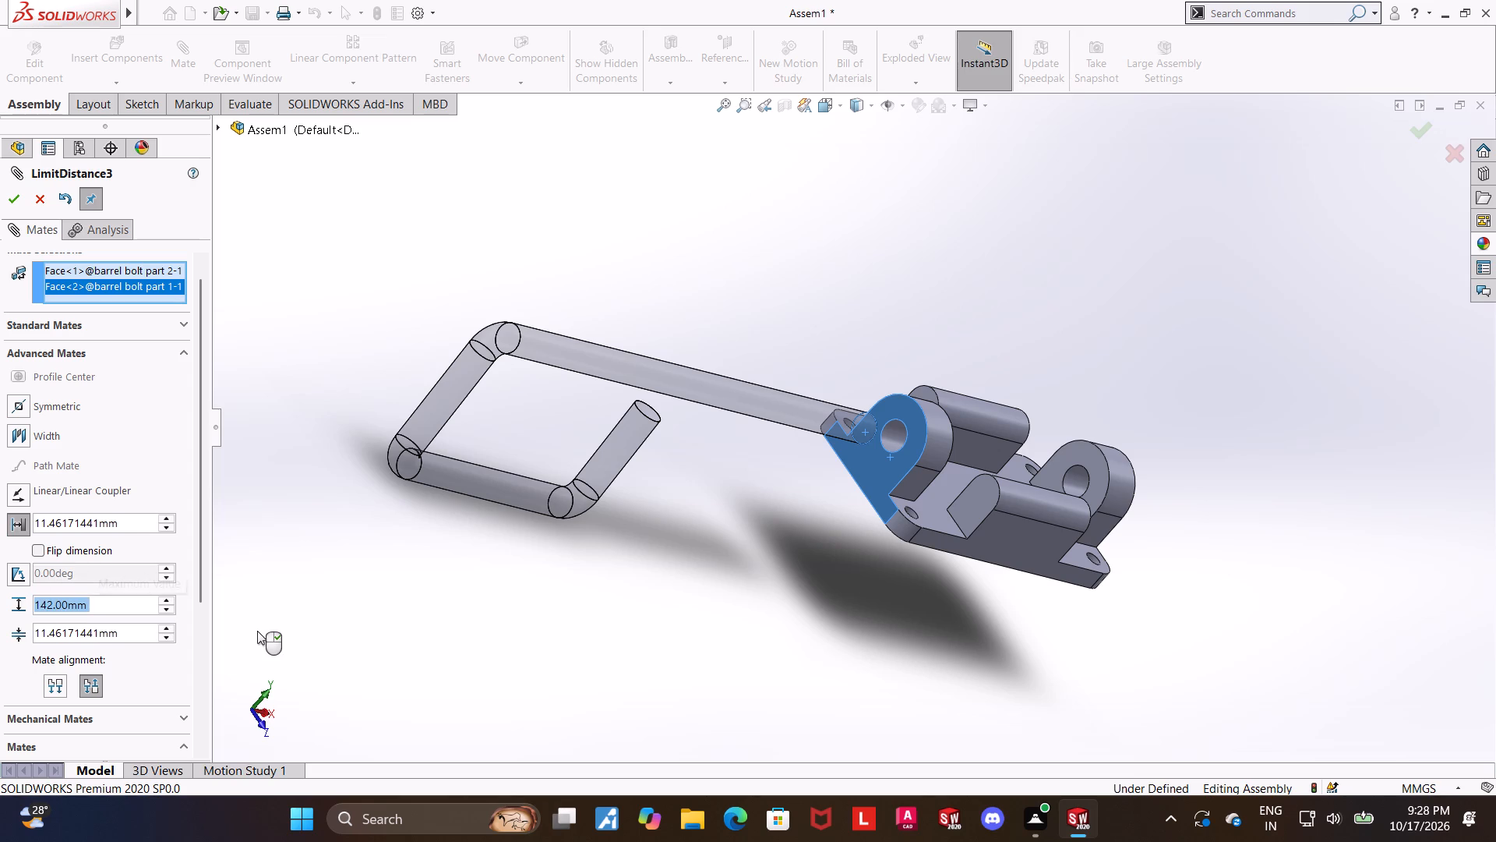
drag(143, 633, 0, 619)
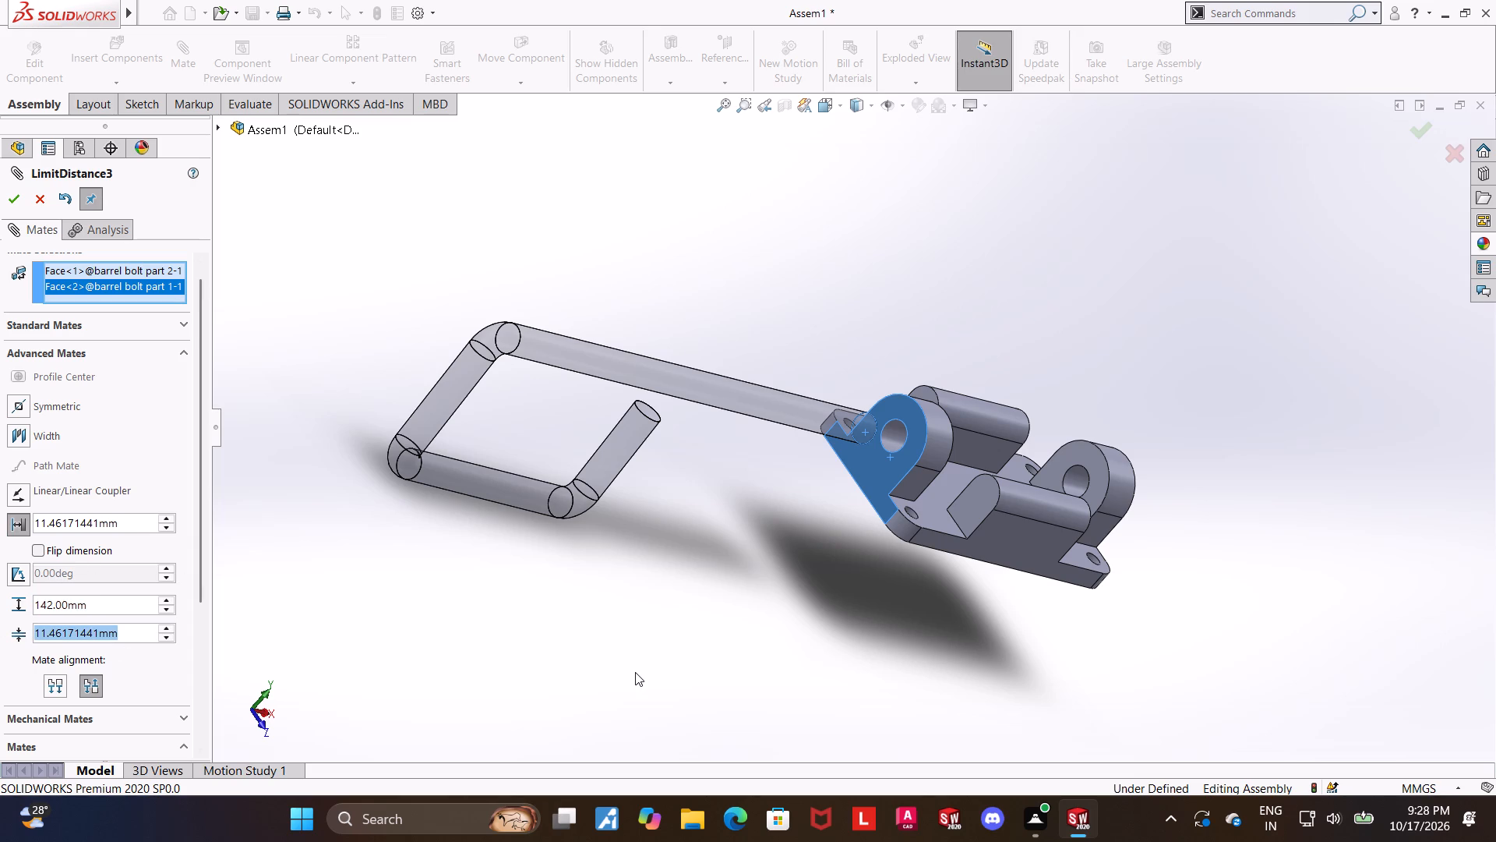
key(1)
key(Return)
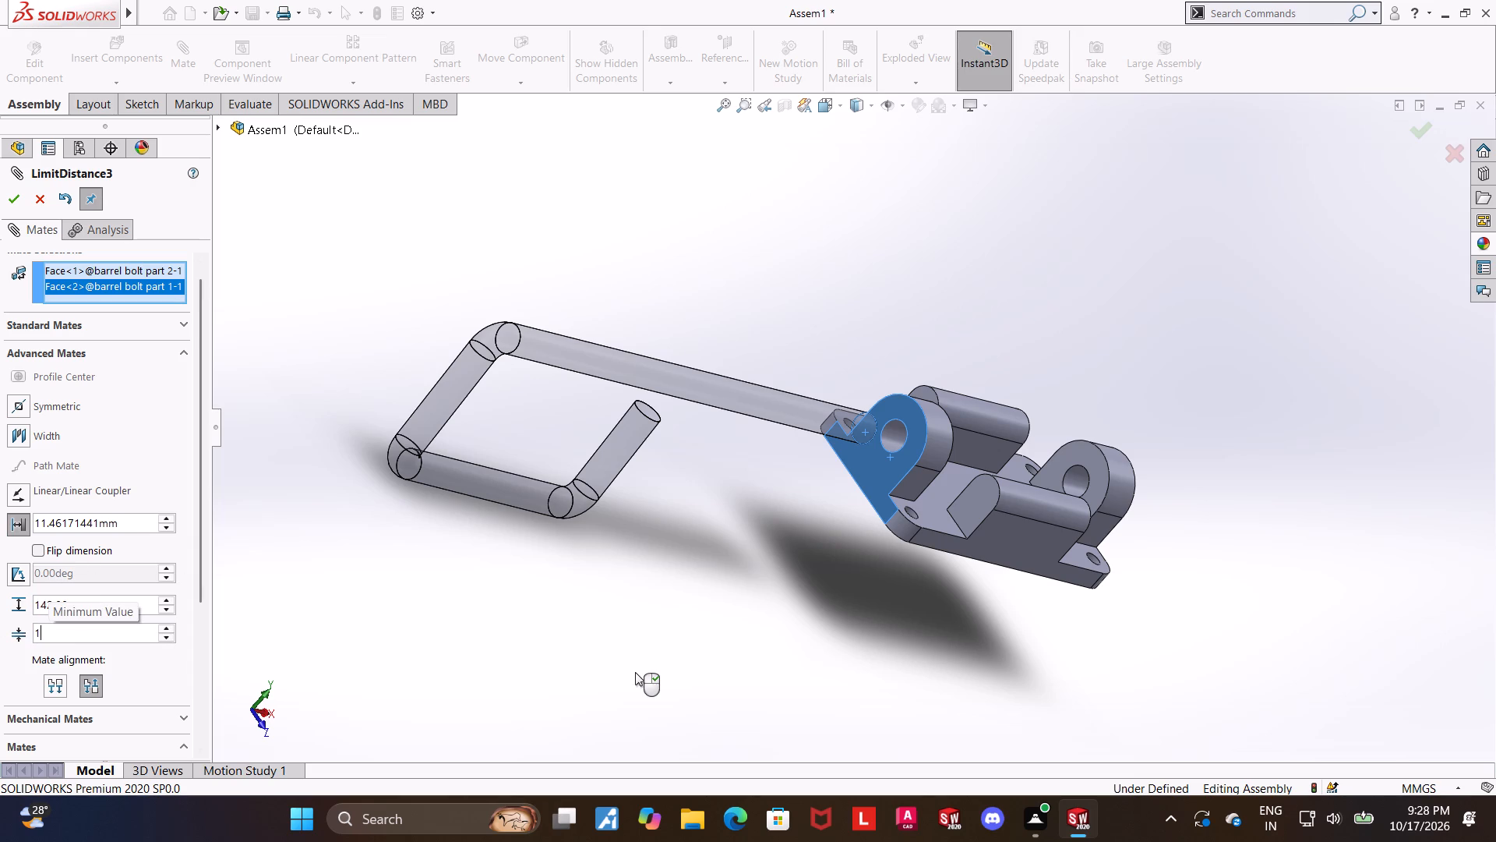
Set the minimum distance to 0 mm and accept the limit distance mate.
click(101, 634)
drag(108, 634, 97, 633)
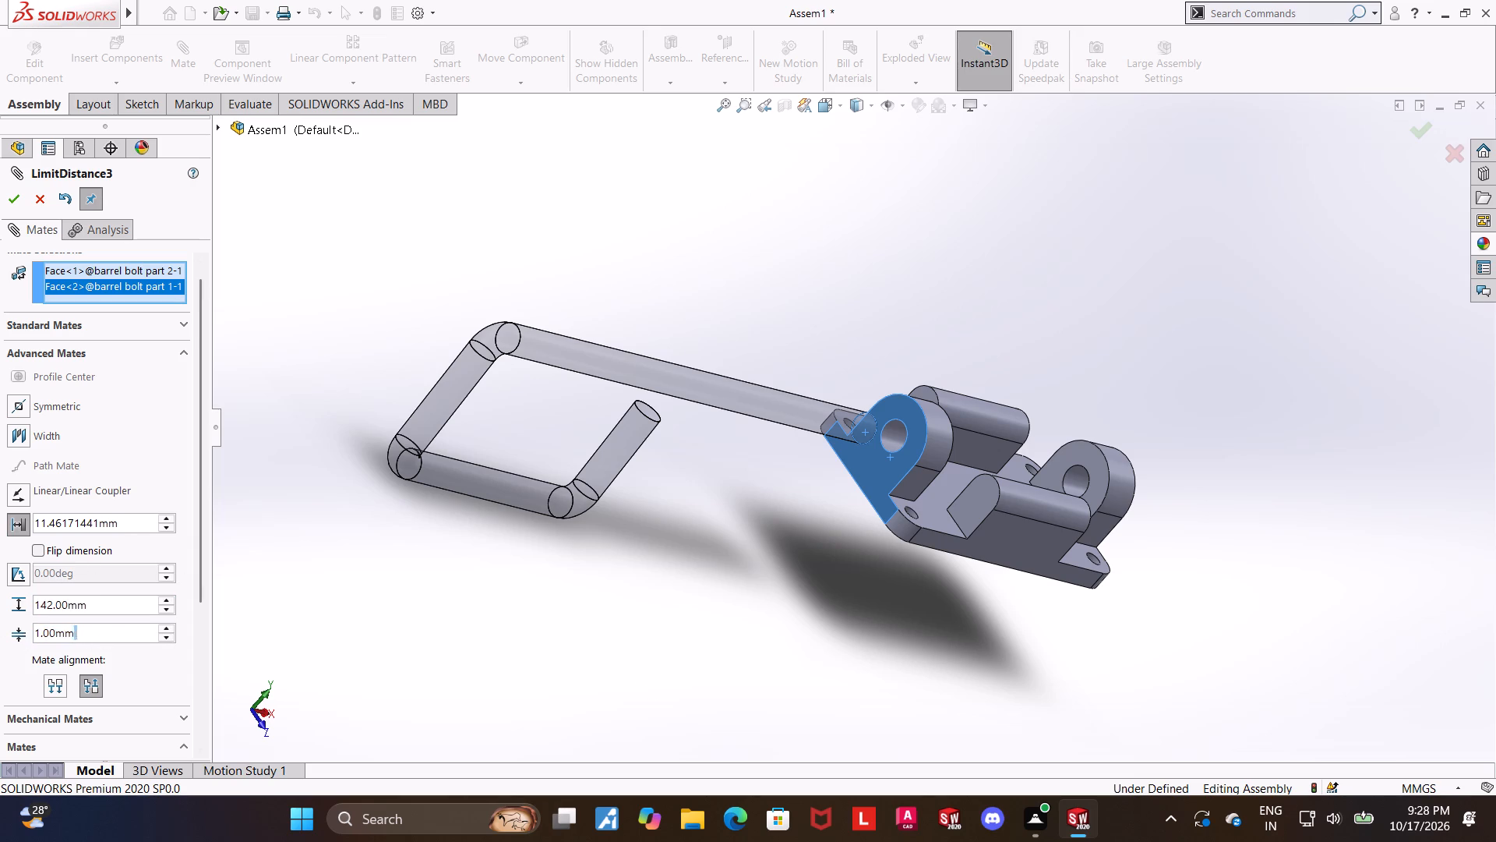
drag(97, 633, 0, 628)
key(0)
key(Return)
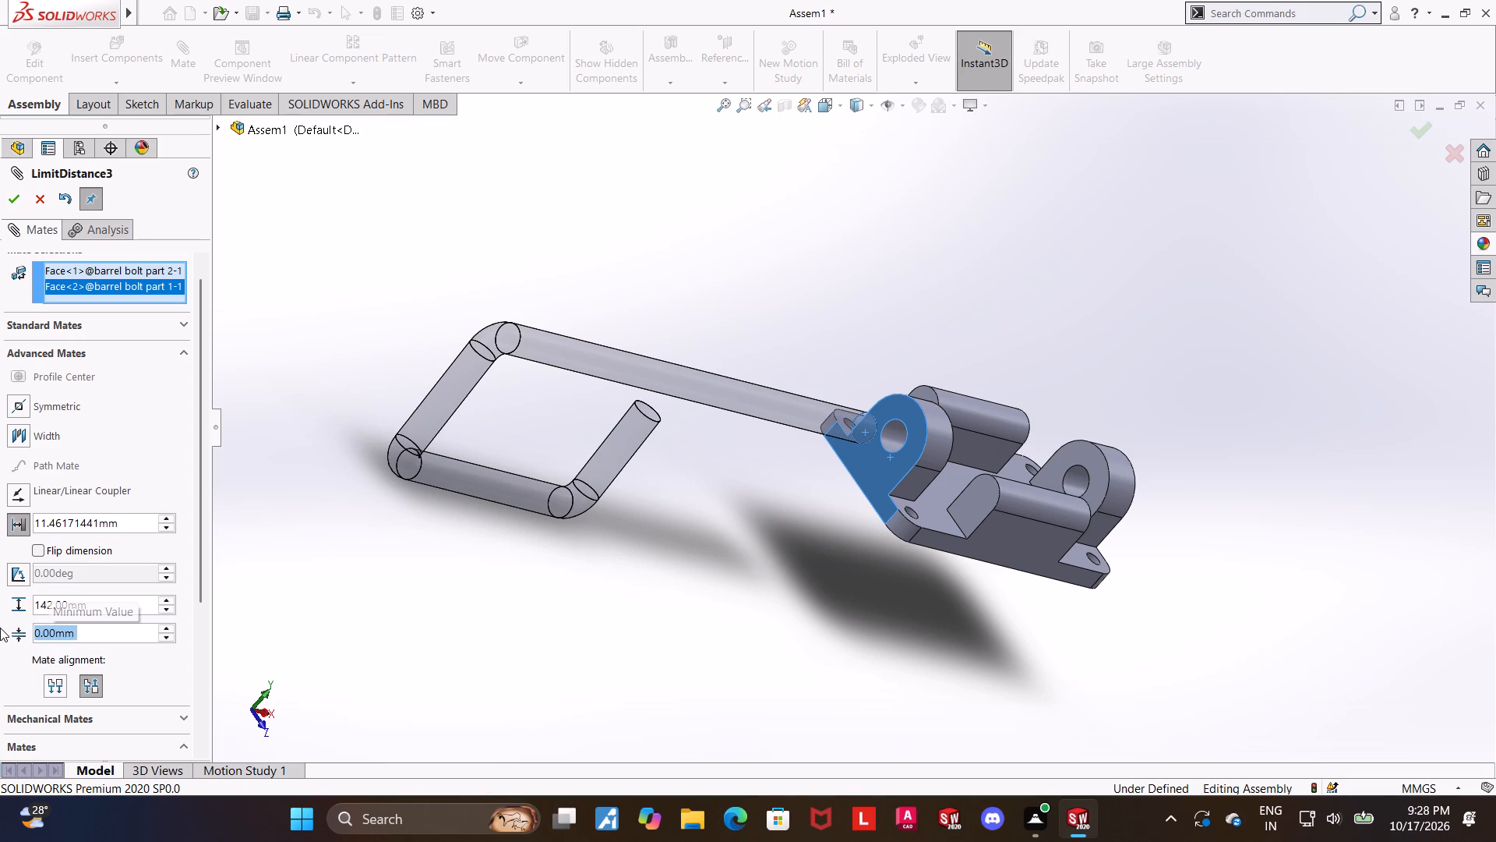
click(7, 200)
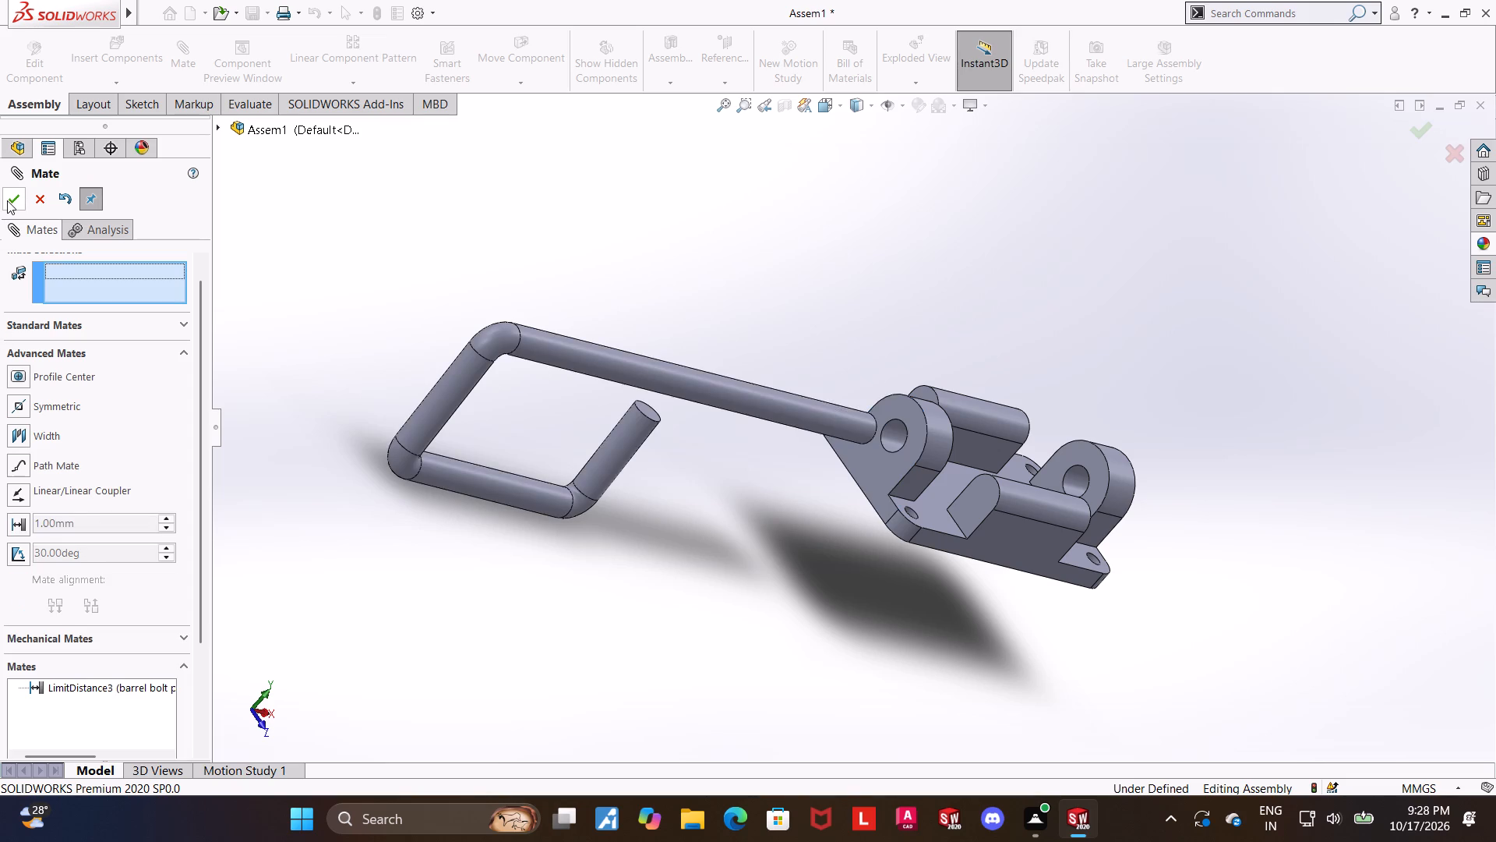
Test the limit distance mate by sliding and rotating the bent rod at the near lug.
middle_drag(740, 508, 686, 509)
drag(639, 379, 901, 418)
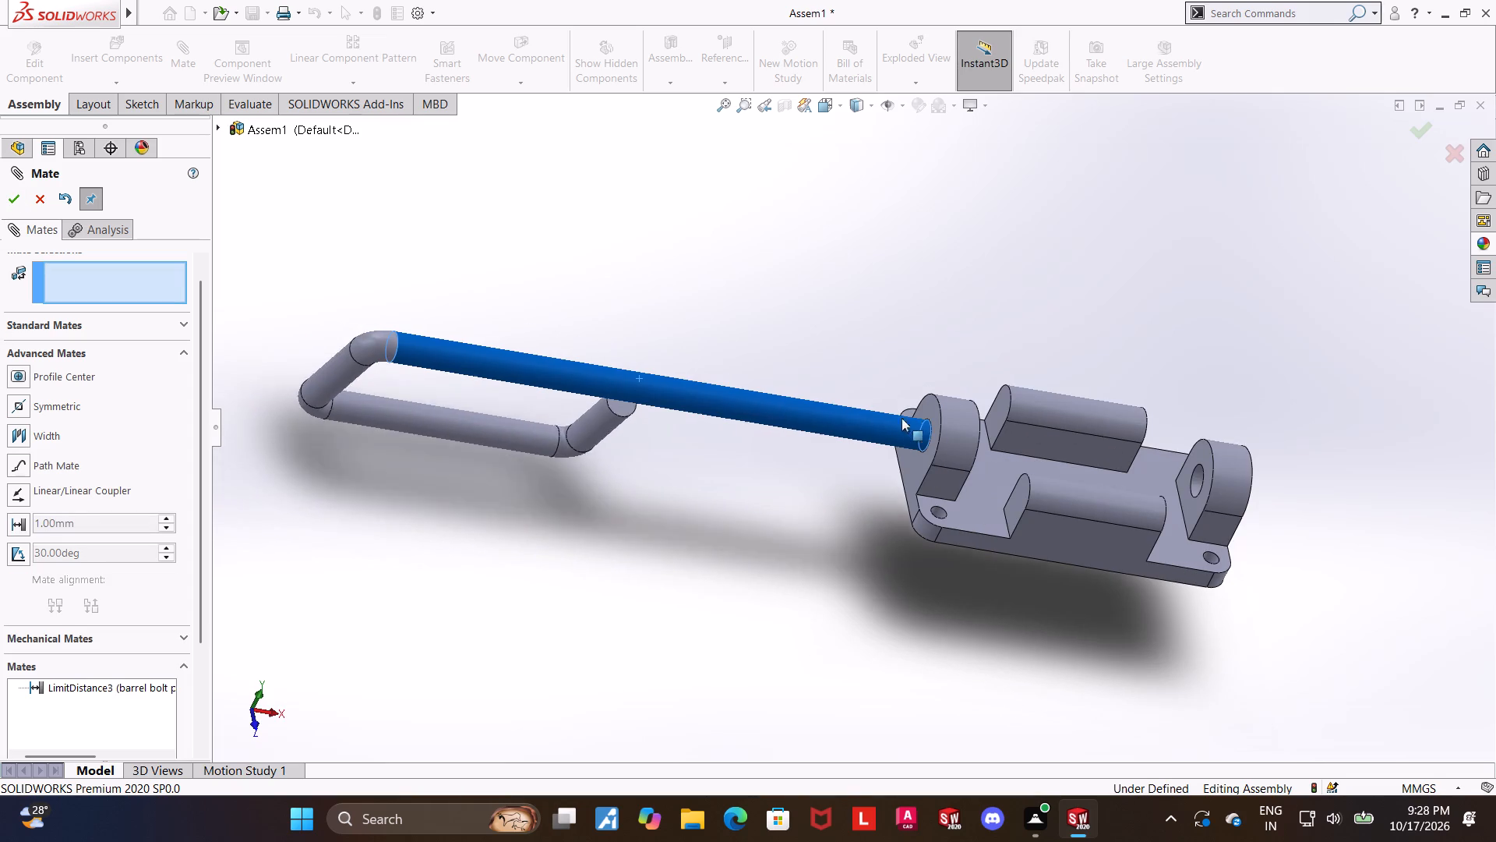
drag(901, 418, 729, 434)
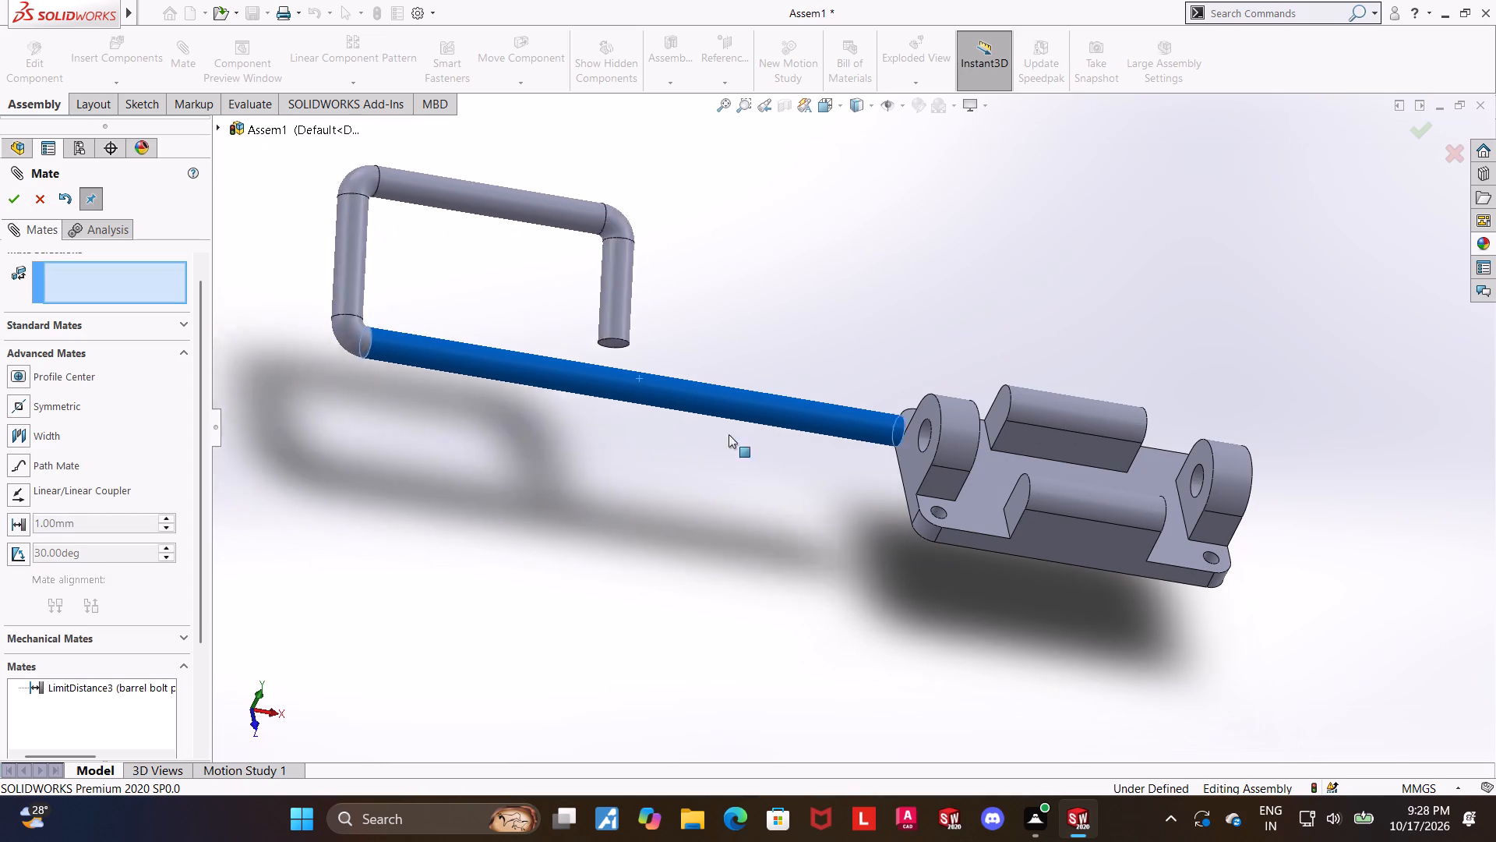
drag(729, 434, 933, 450)
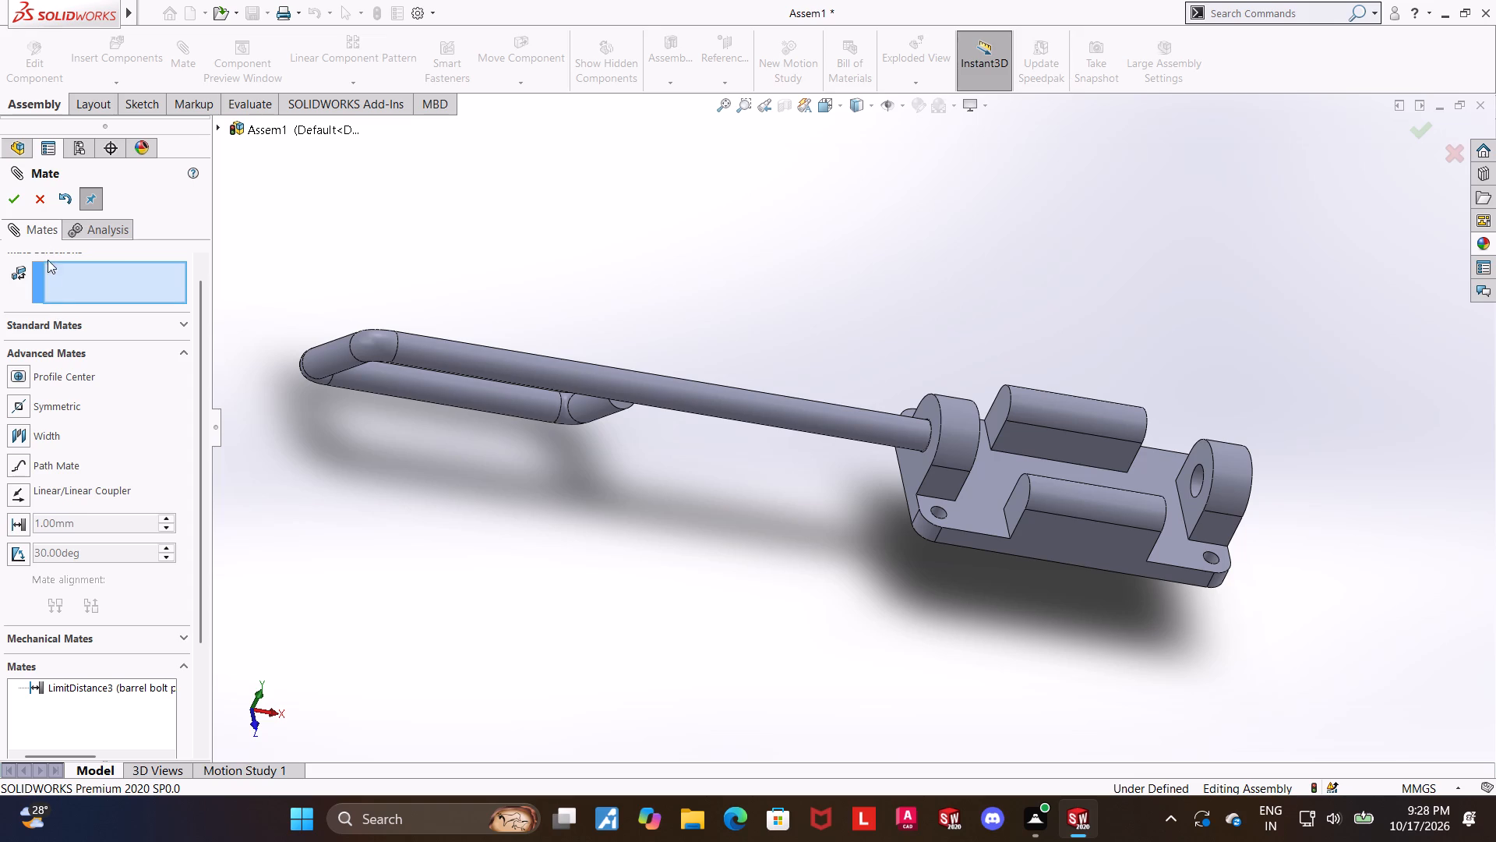
Close the Mate command and delete the limit distance mate between the rod's straight end and the near lug.
click(38, 200)
scroll(41, 628, down, 5)
right_click(54, 716)
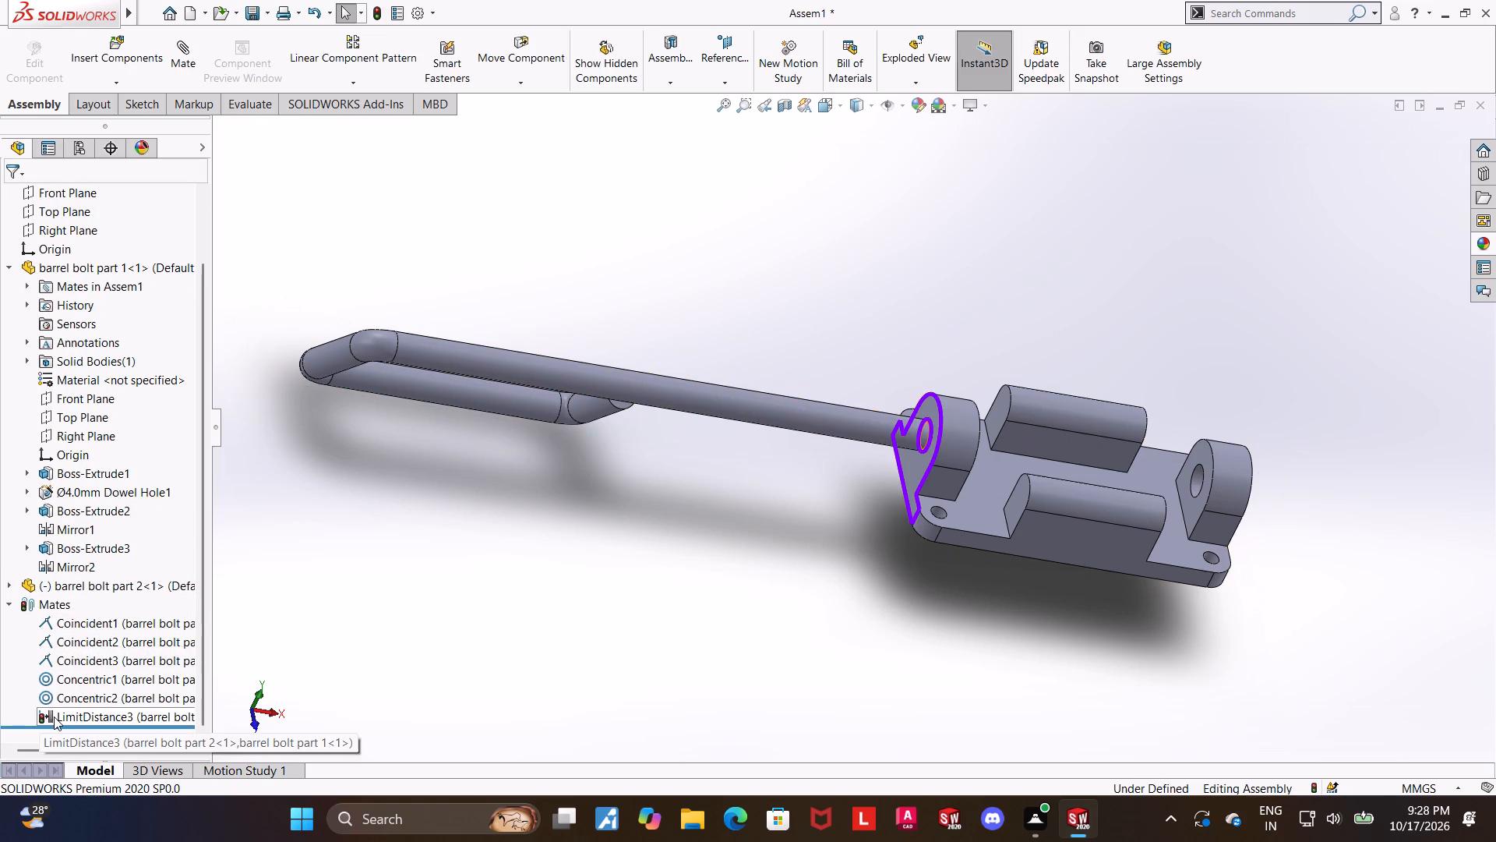
click(103, 596)
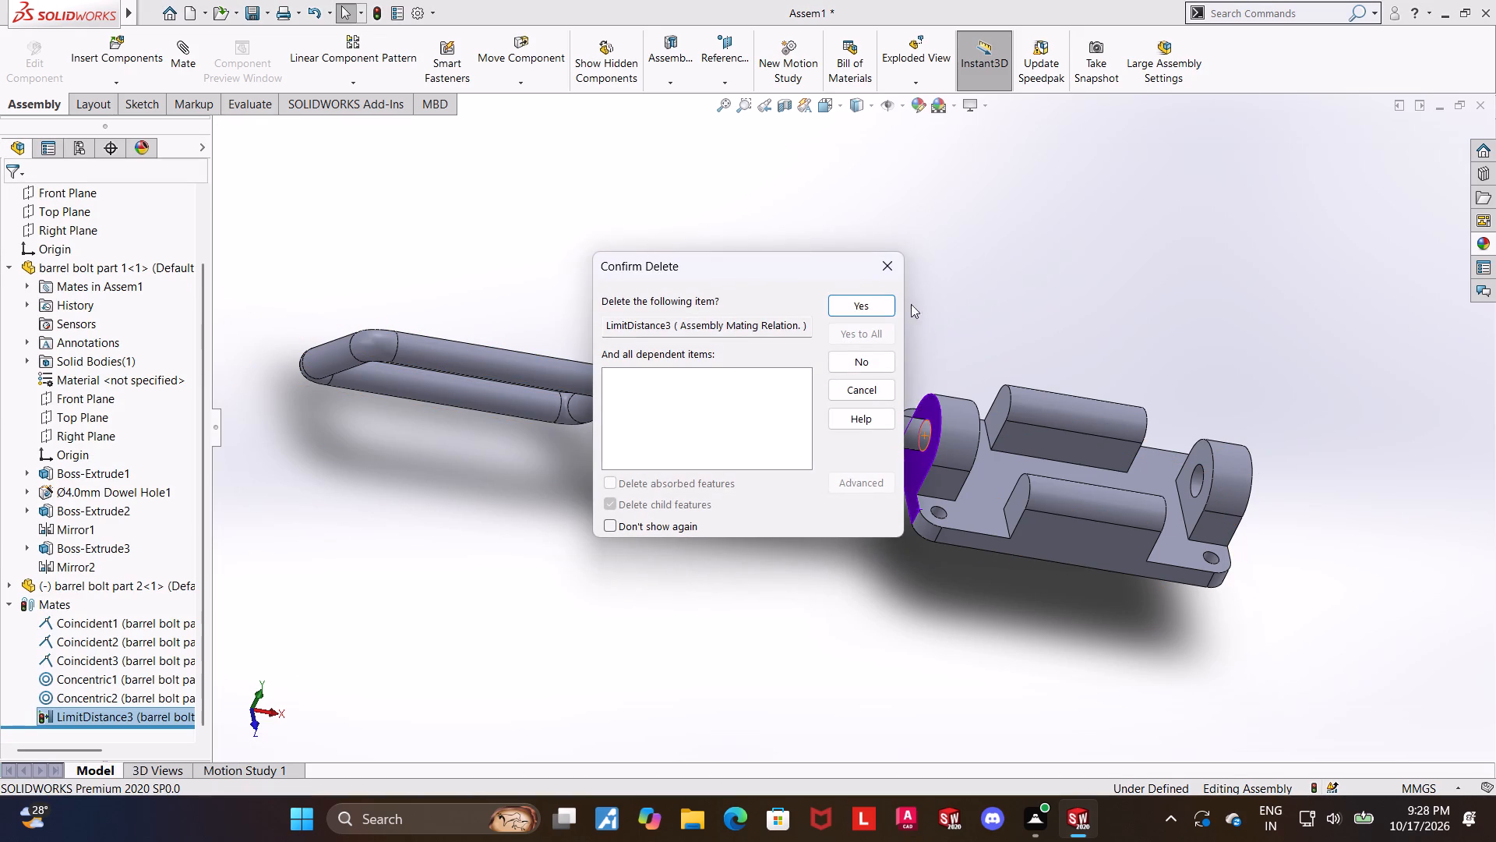
click(879, 305)
Slide the bent rod through both lugs of the base plate so its straight end projects beyond the far lug.
middle_drag(610, 587, 554, 592)
drag(729, 398, 739, 398)
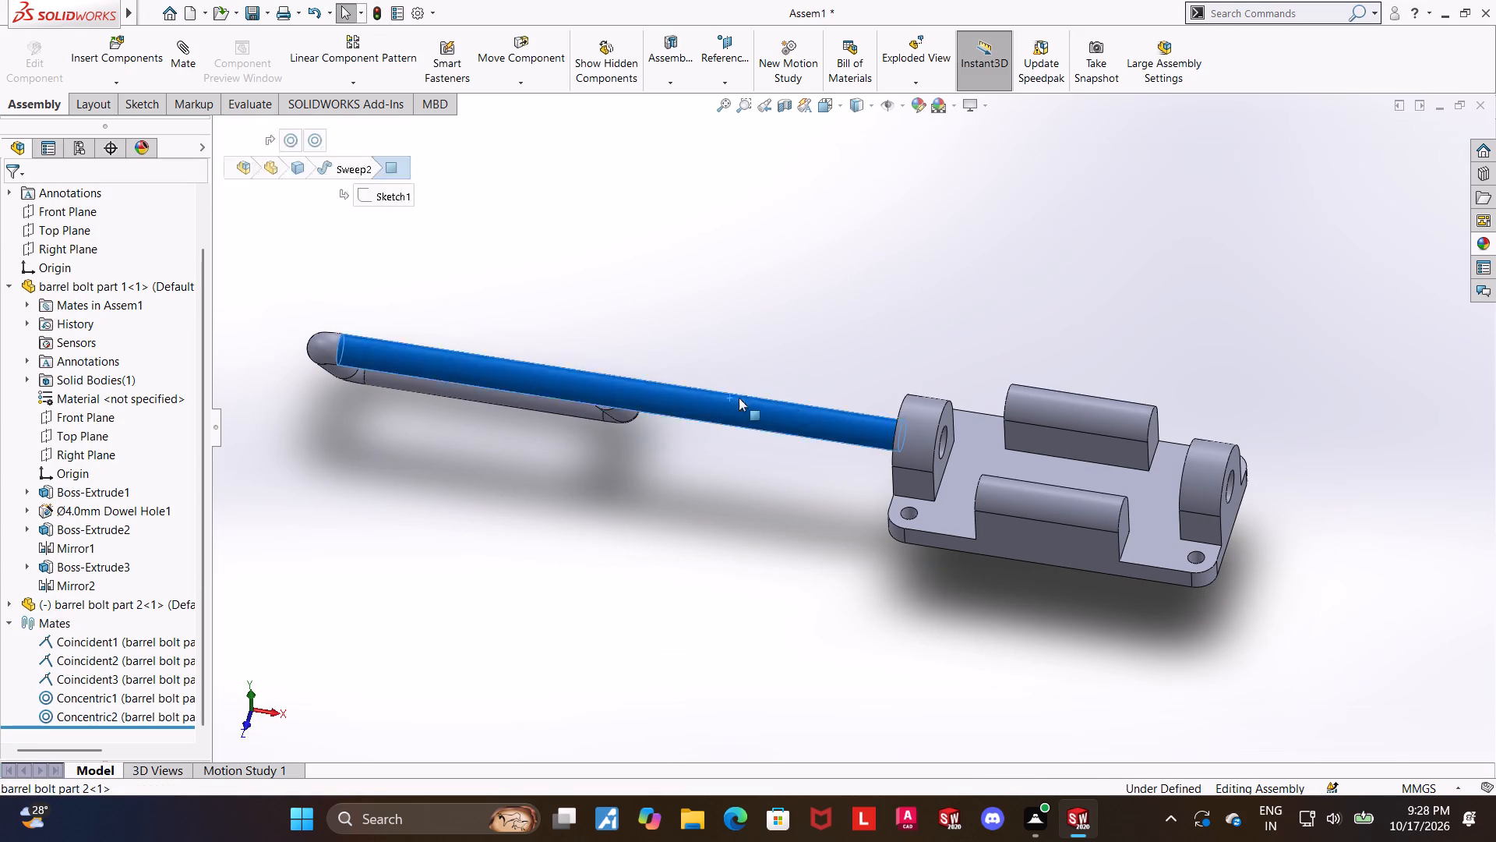
drag(739, 398, 815, 416)
click(764, 559)
scroll(771, 569, up, 3)
scroll(1014, 385, down, 3)
drag(592, 423, 906, 460)
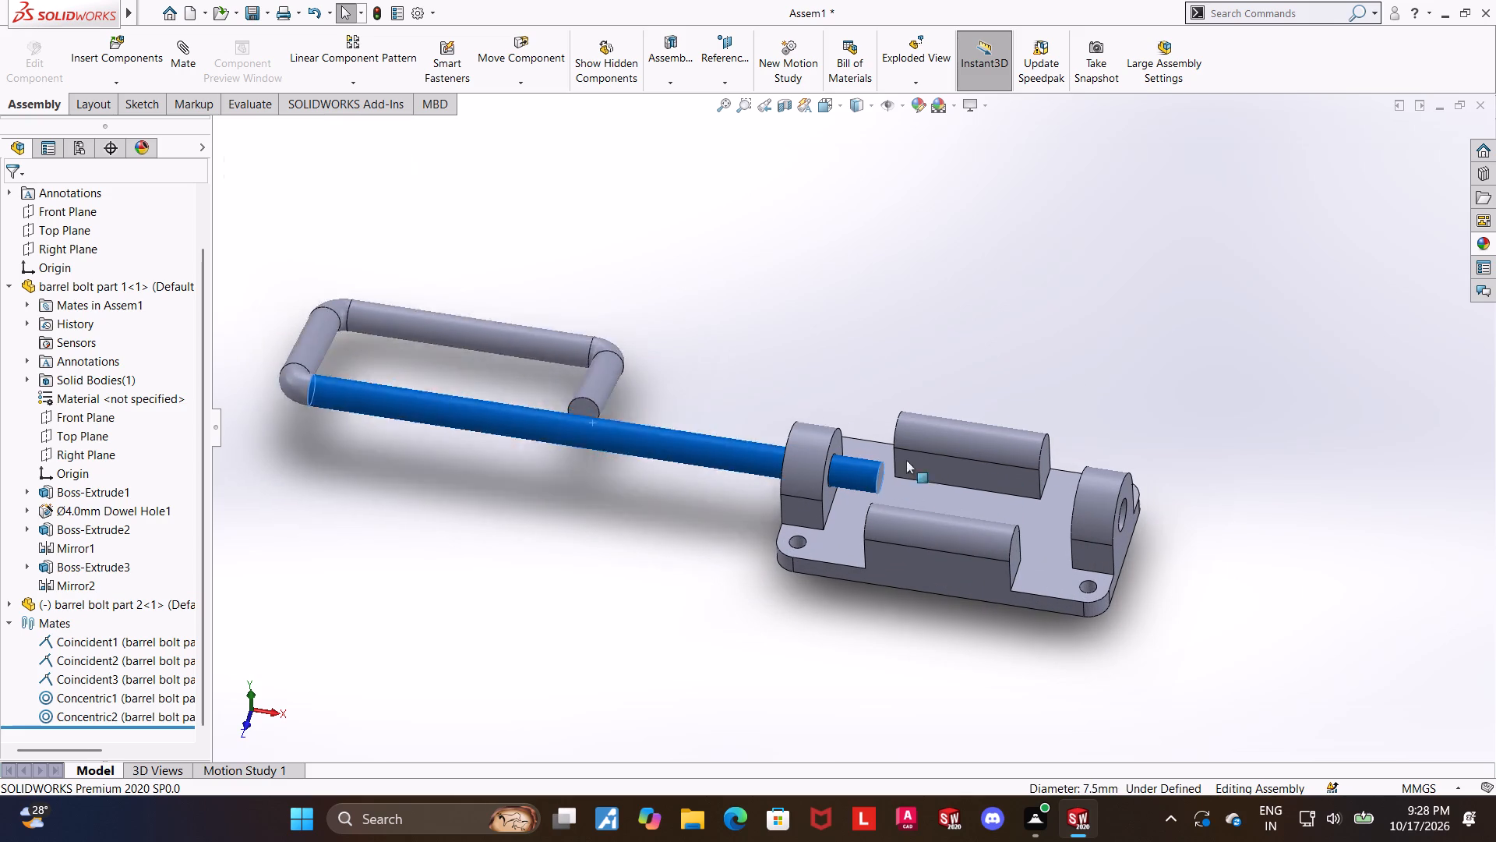
drag(906, 460, 1003, 511)
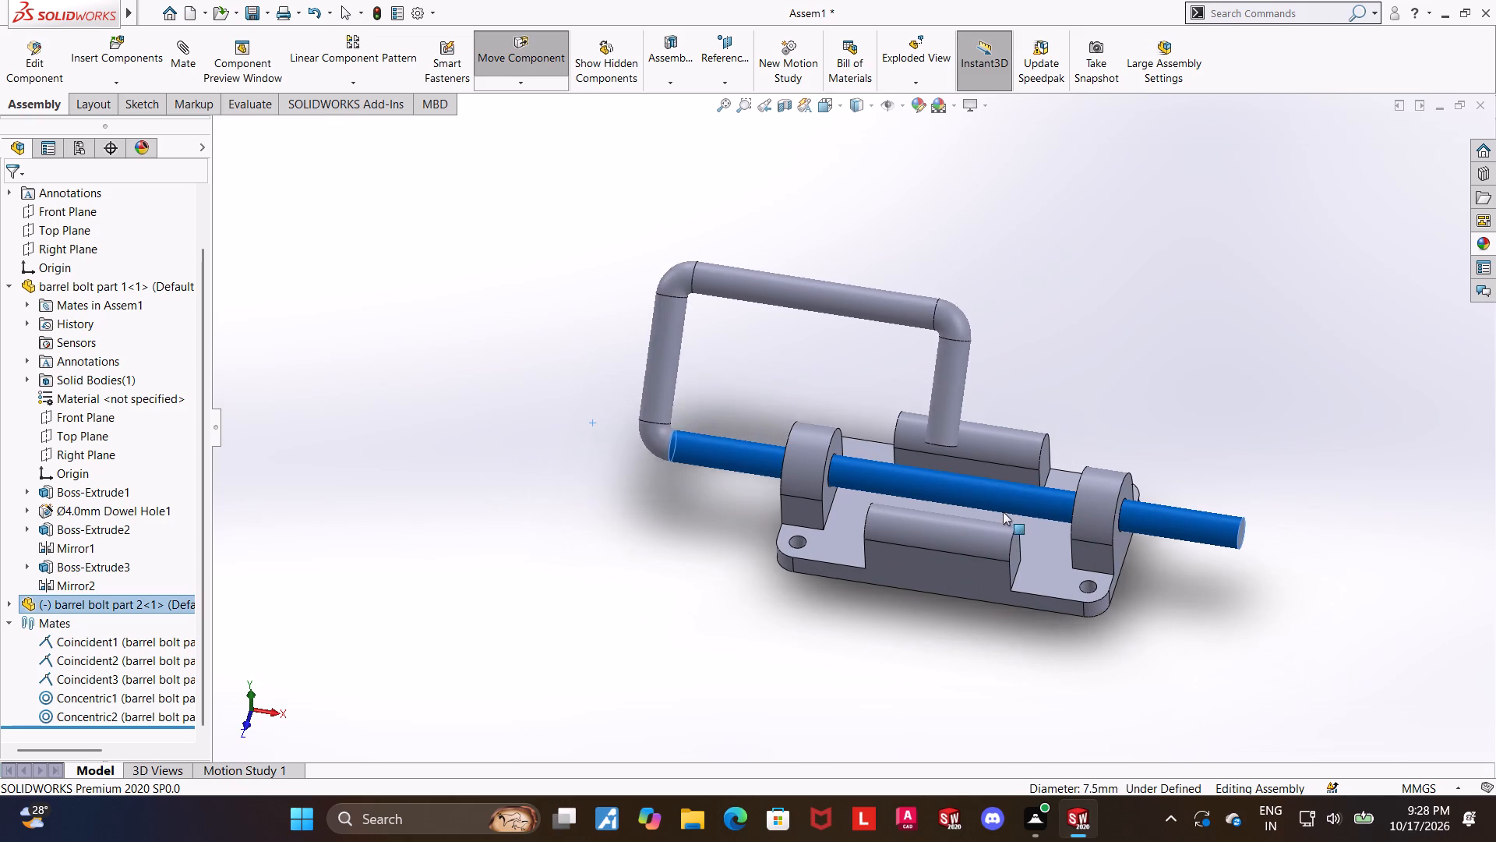
drag(1003, 511, 863, 478)
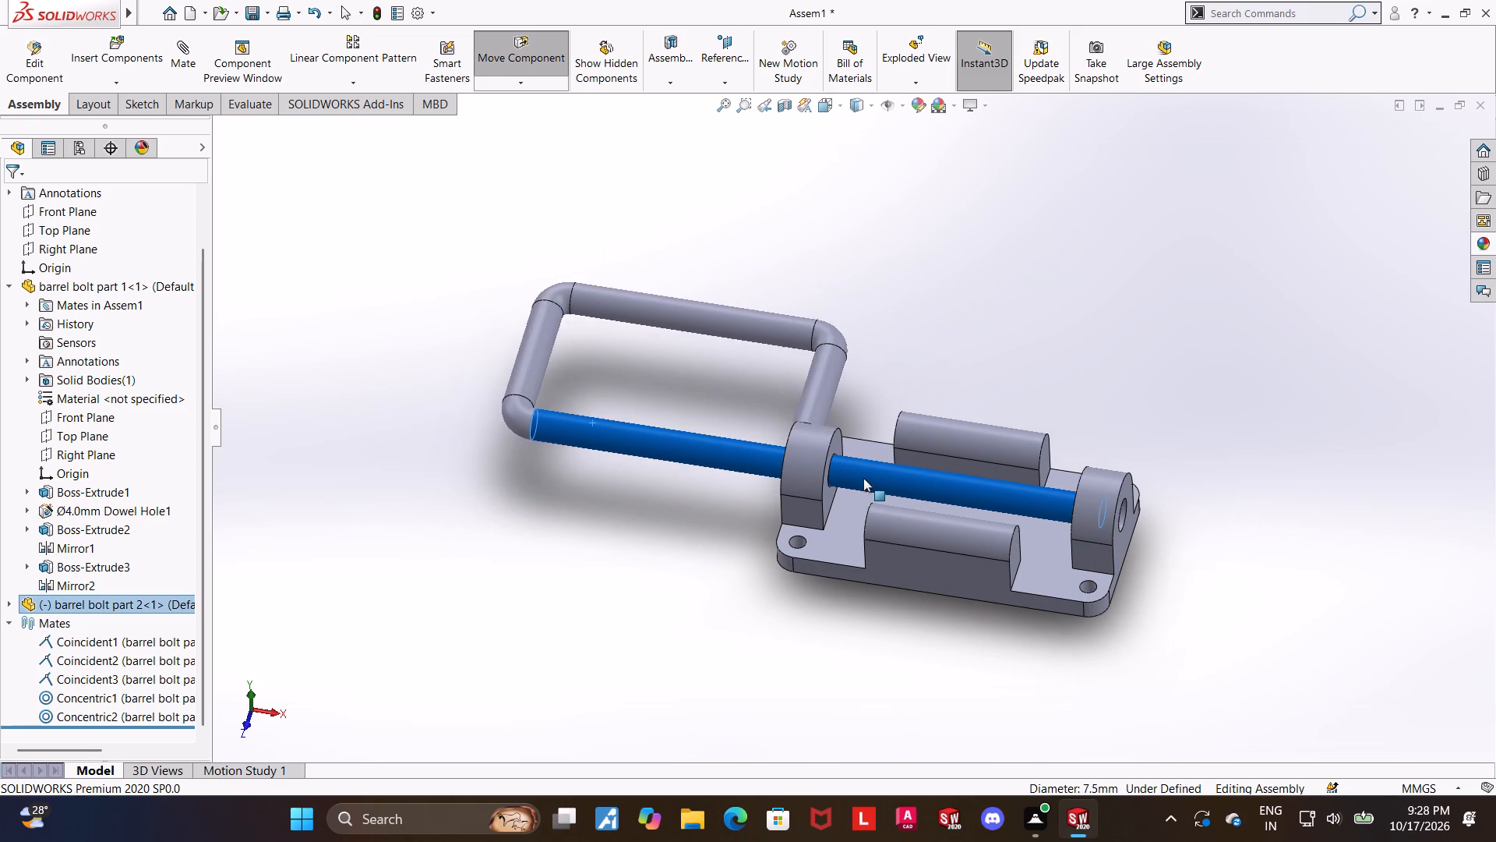
drag(863, 478, 903, 515)
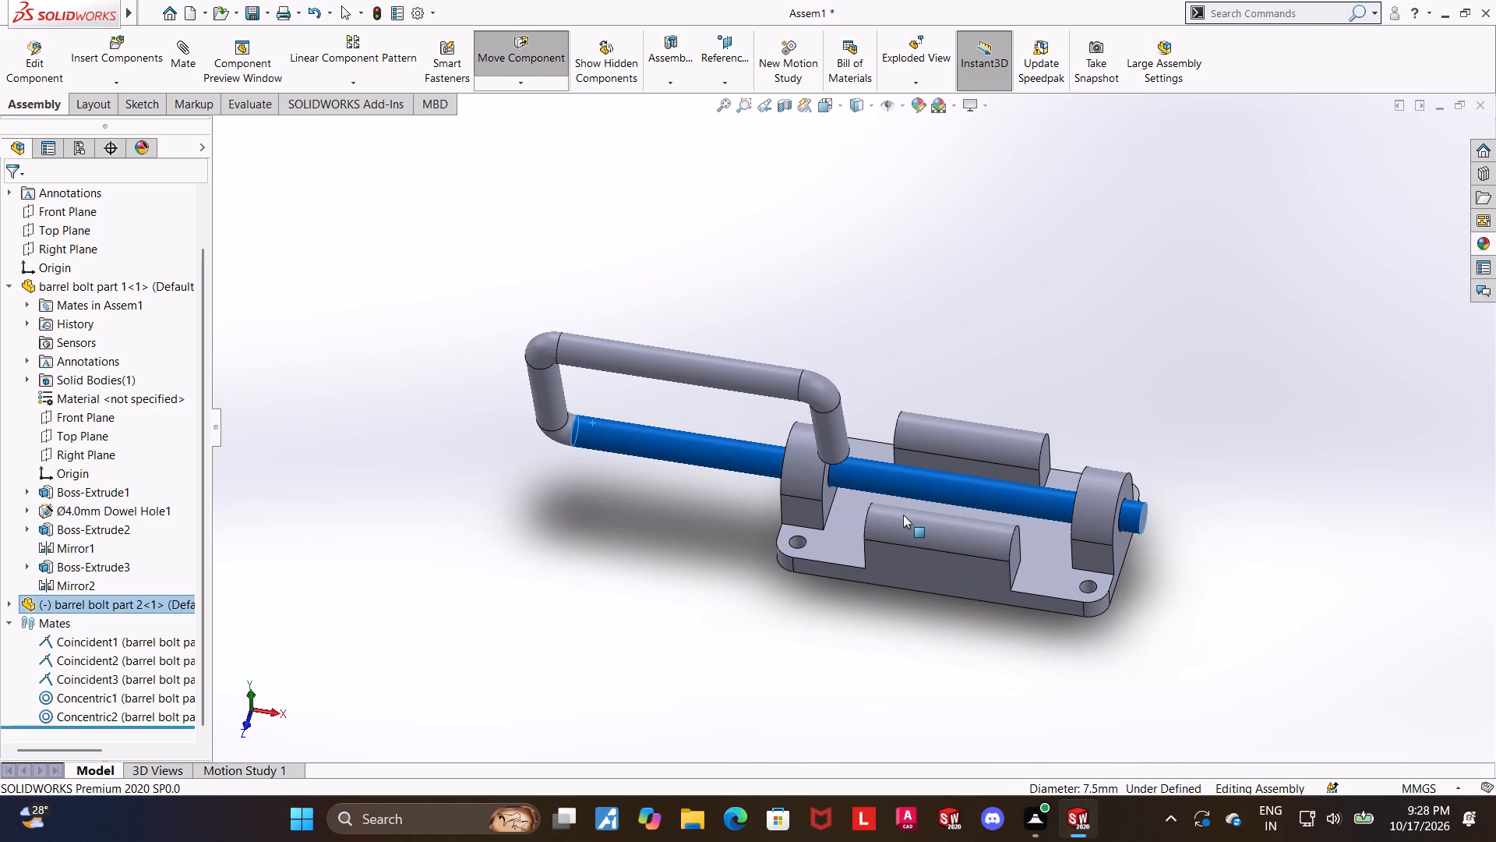
drag(903, 515, 1029, 516)
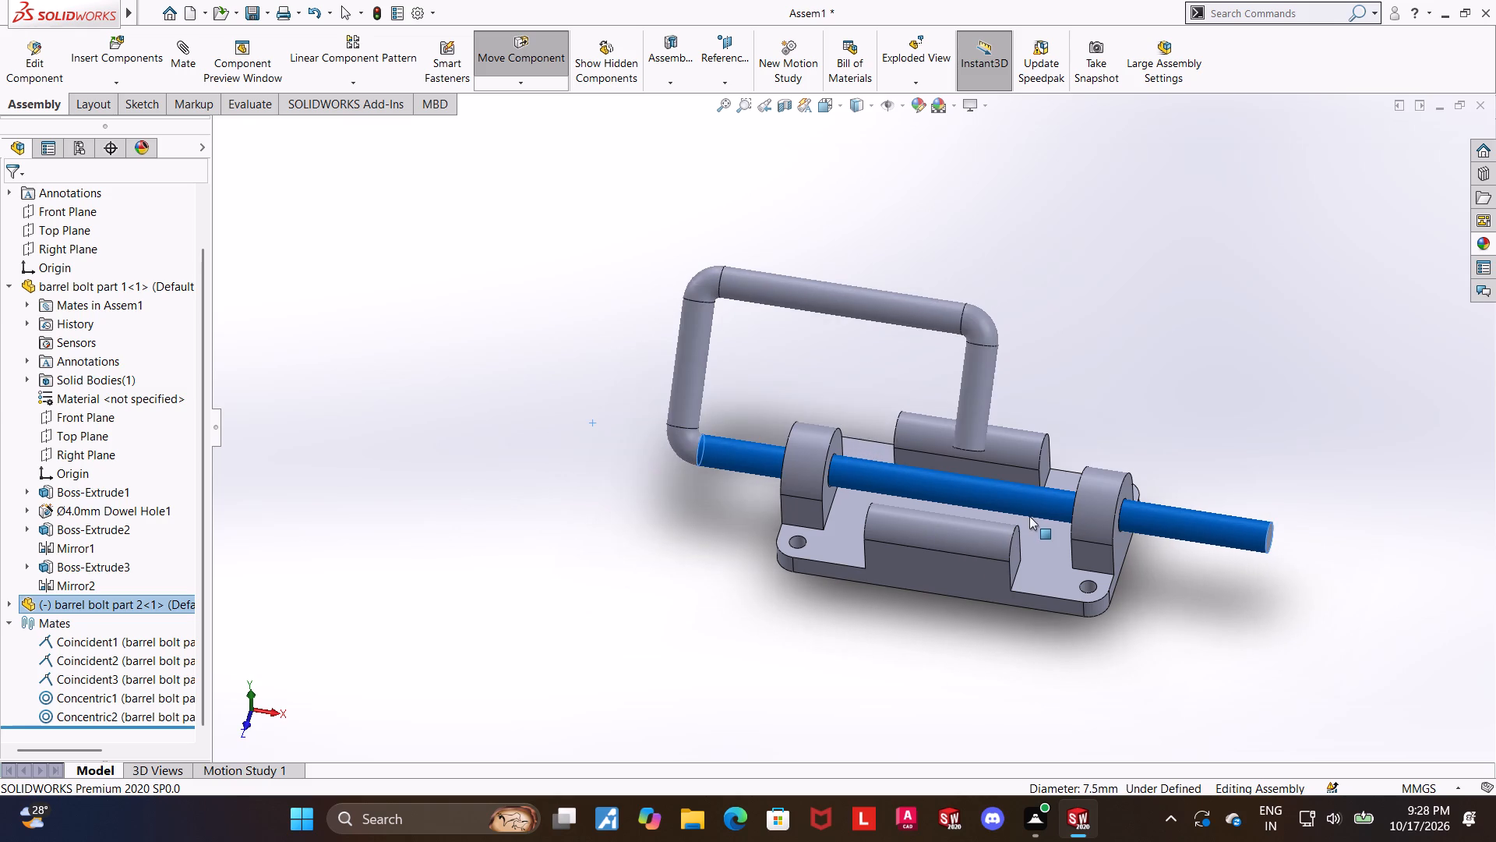
drag(1029, 516, 1015, 512)
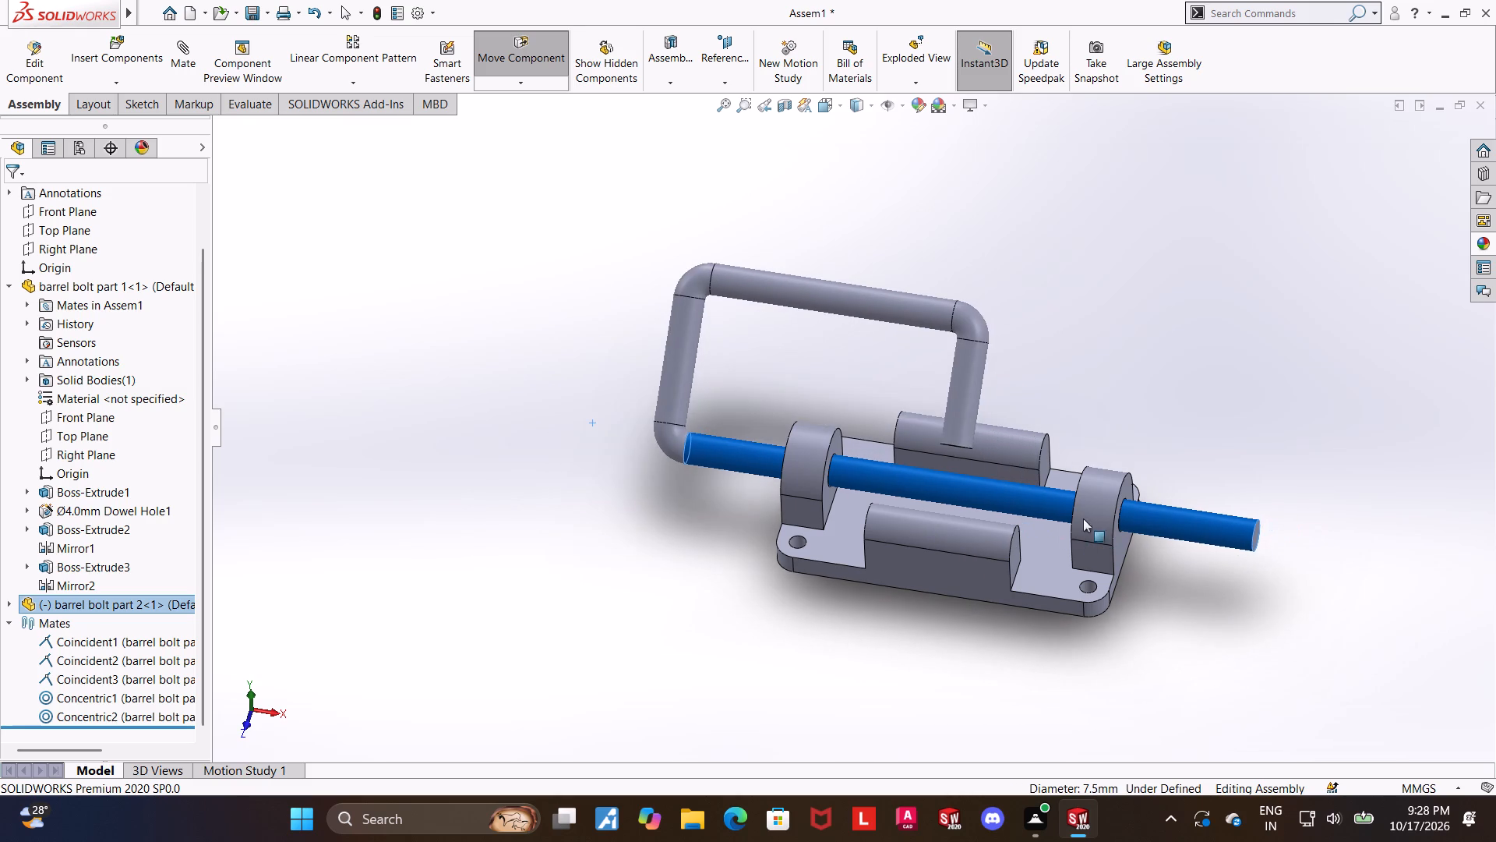
middle_drag(1172, 636, 1128, 628)
click(1148, 629)
scroll(1233, 562, down, 2)
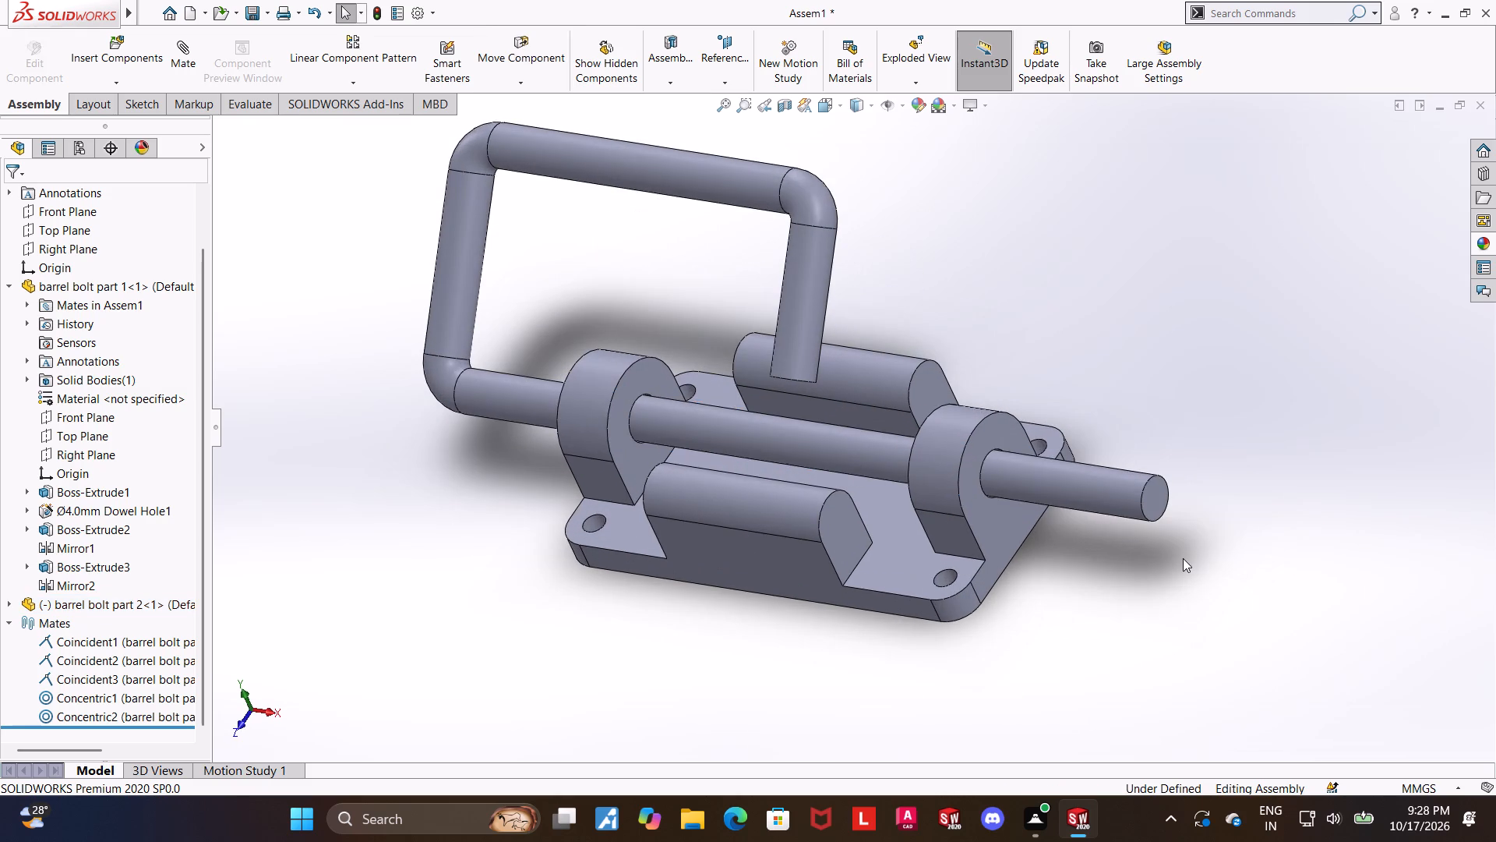
scroll(1082, 486, up, 1)
scroll(1124, 348, down, 1)
middle_drag(977, 387, 944, 387)
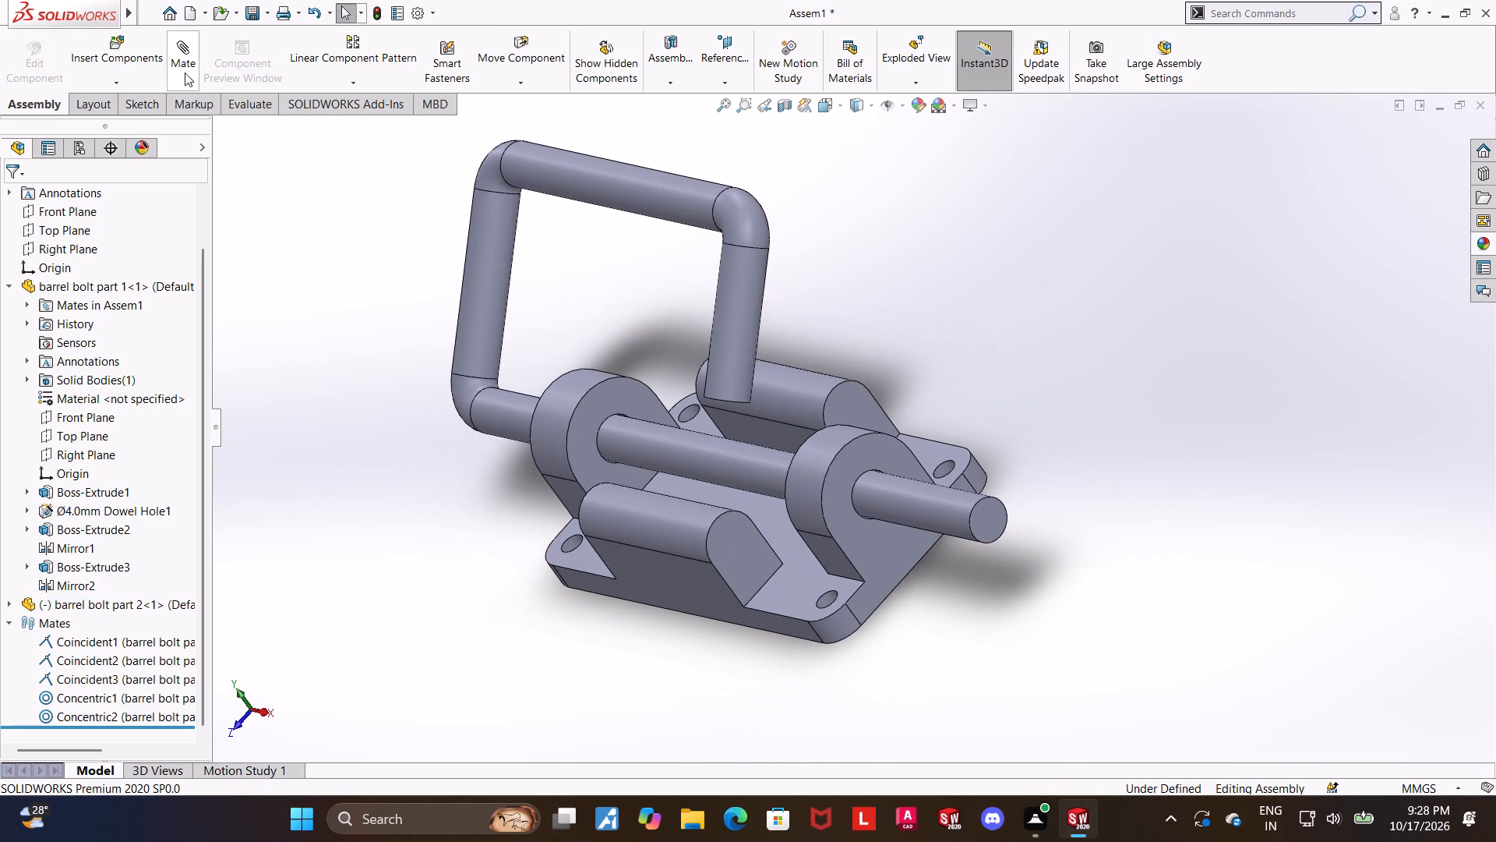
Slide the rod further until its bend sits close to the near lug, and rotate the handle upright.
click(171, 63)
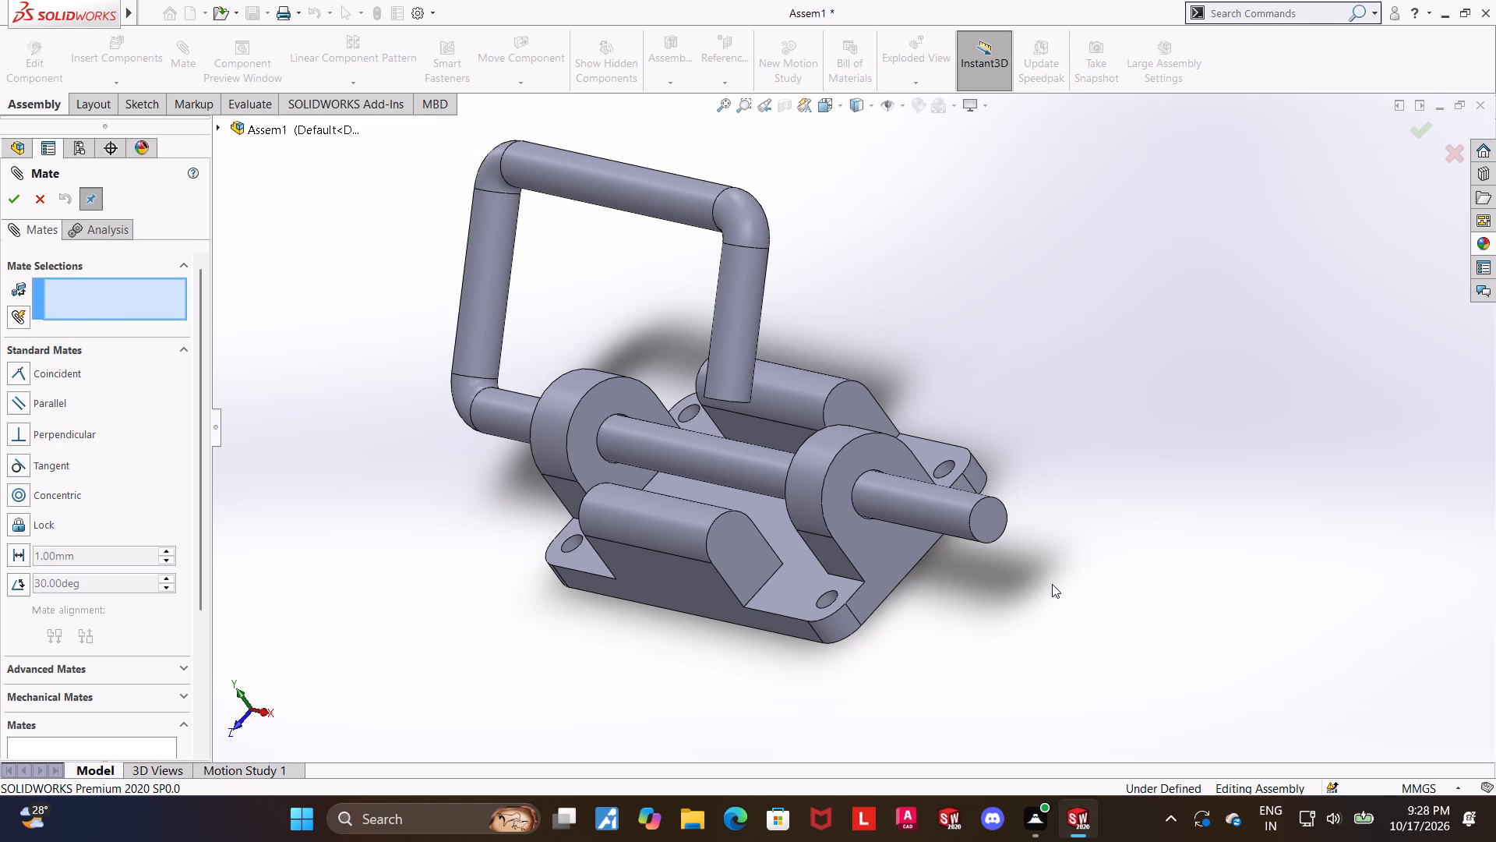
key(Escape)
drag(903, 490, 967, 506)
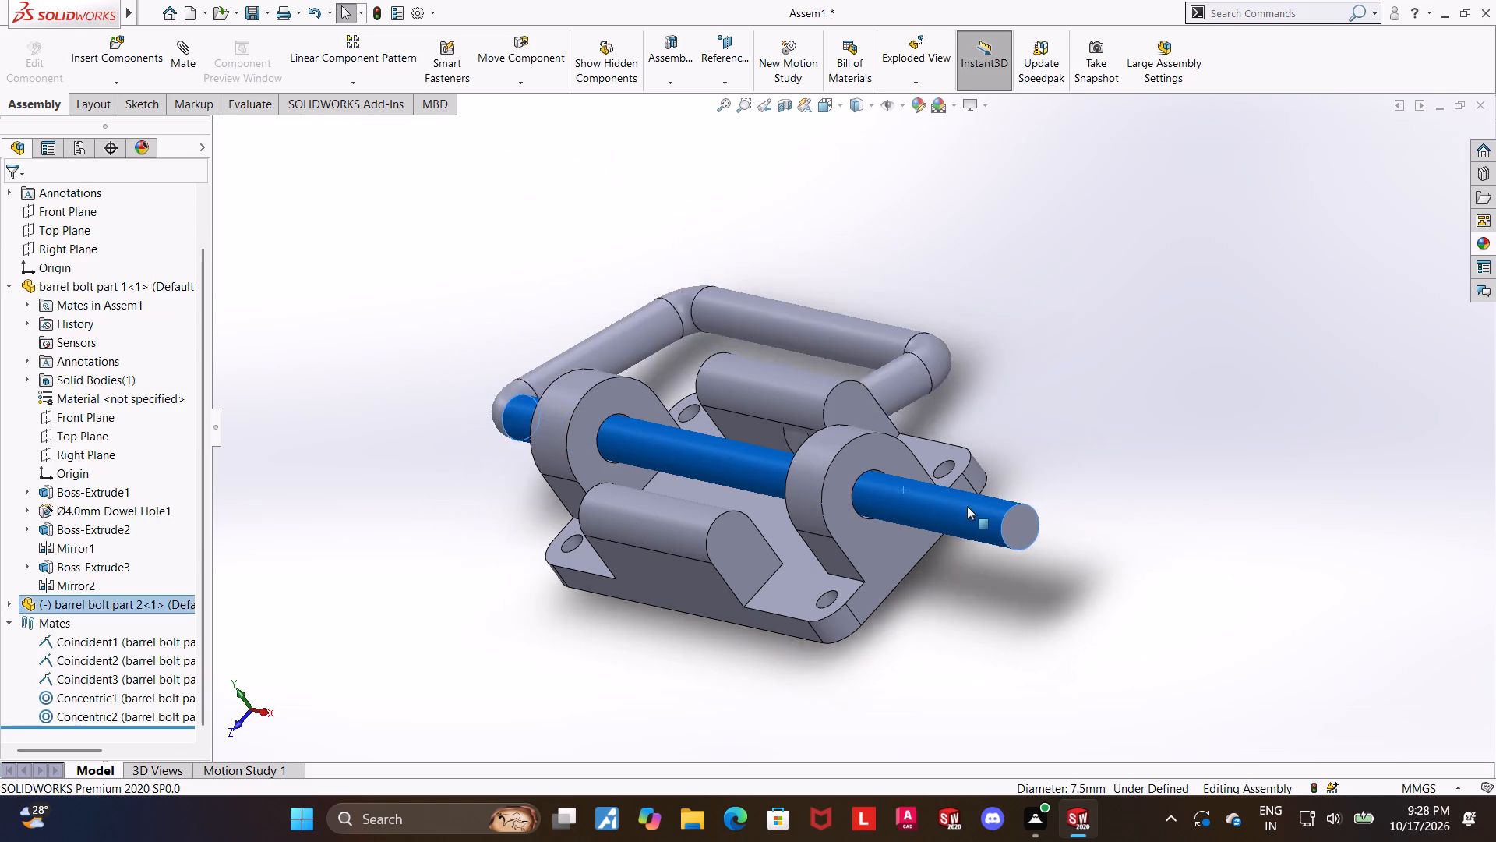
drag(967, 506, 1001, 515)
middle_drag(997, 545, 1095, 497)
drag(1047, 478, 1064, 475)
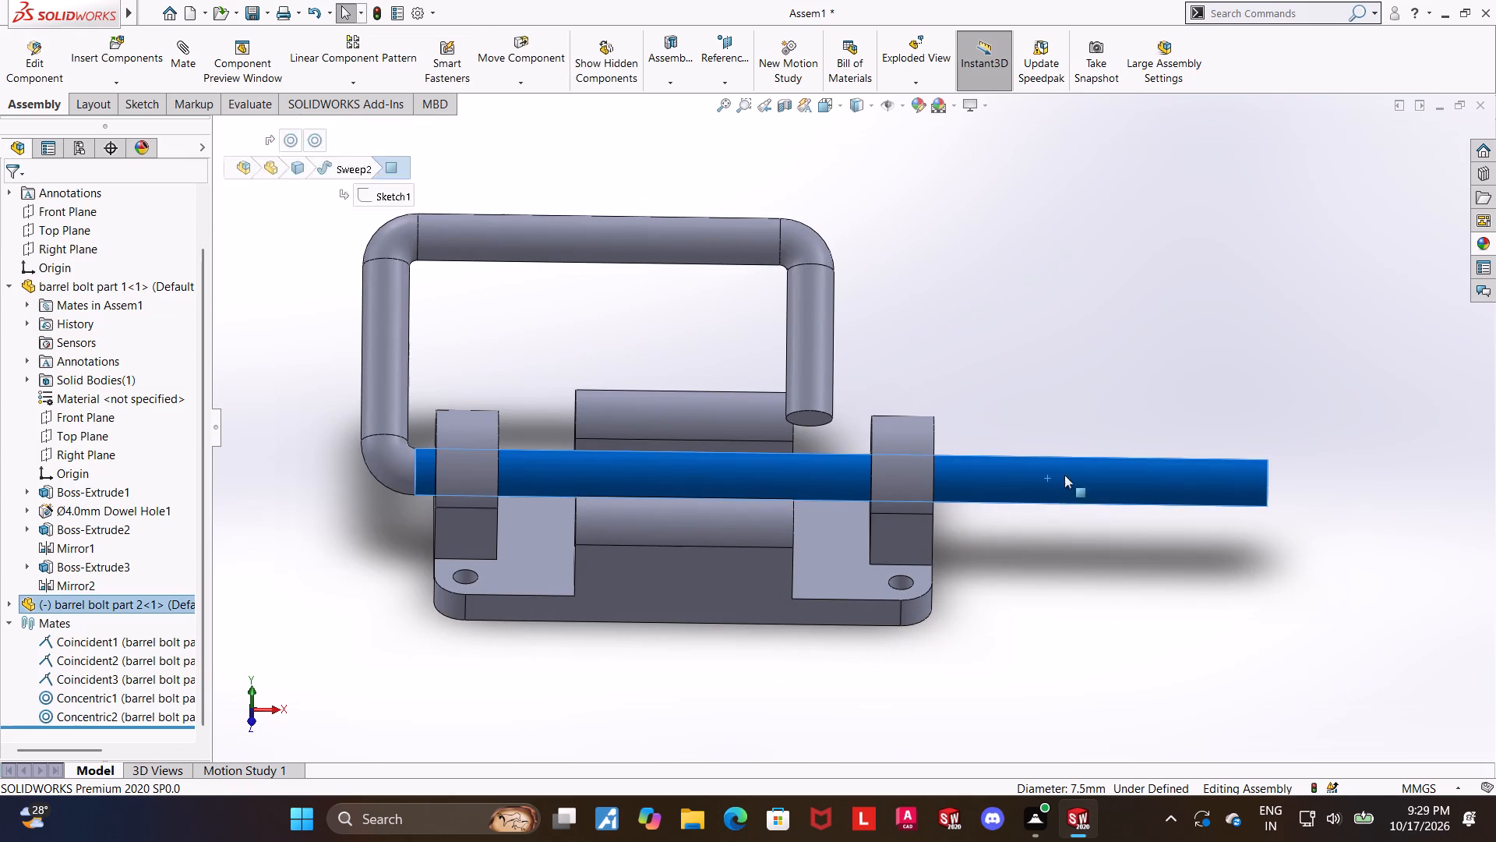
drag(1064, 475, 1080, 472)
drag(678, 266, 686, 228)
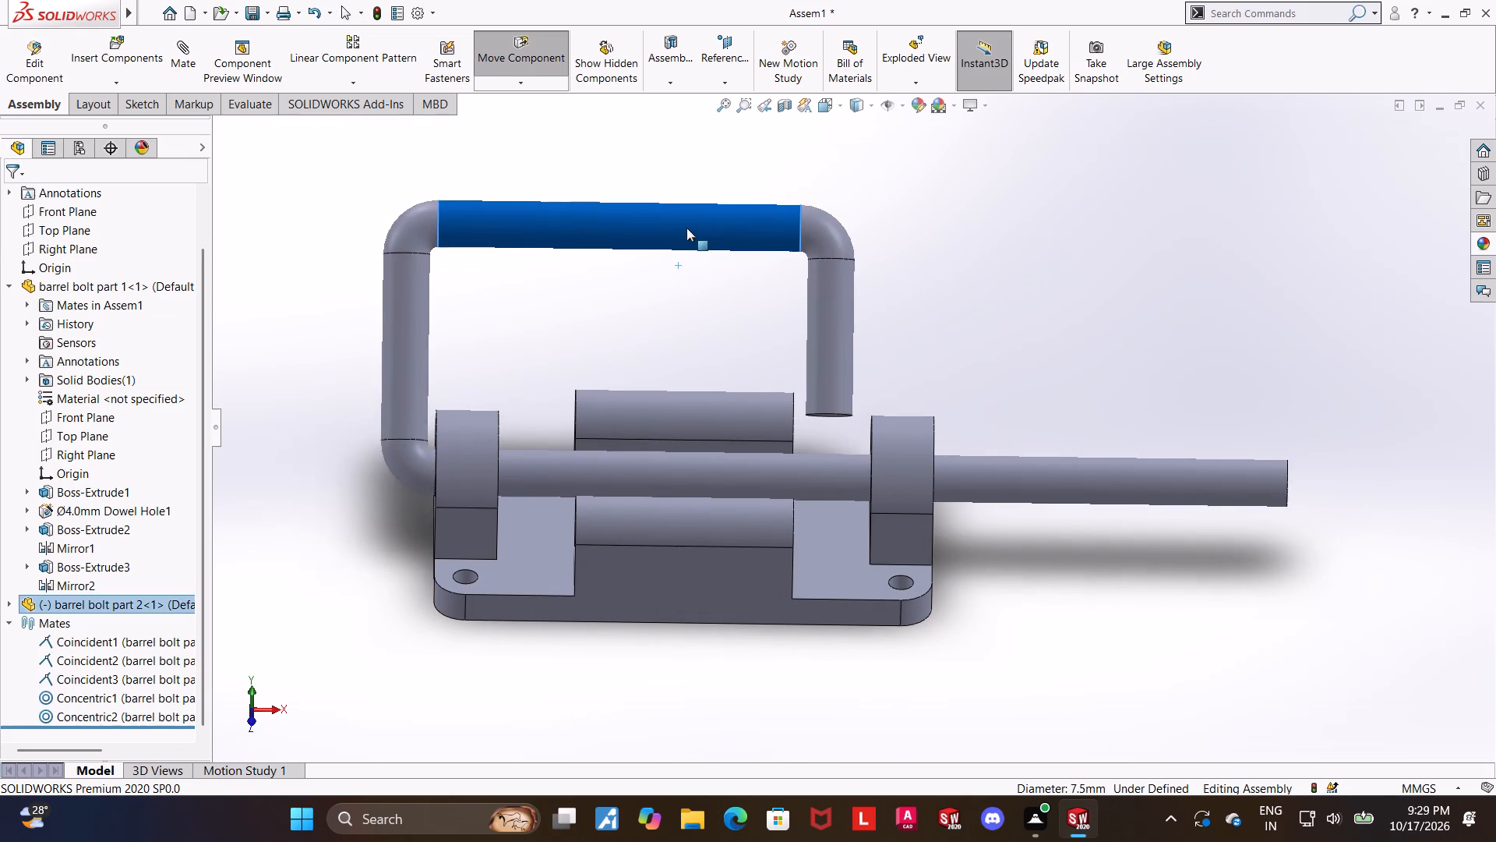
drag(686, 228, 676, 217)
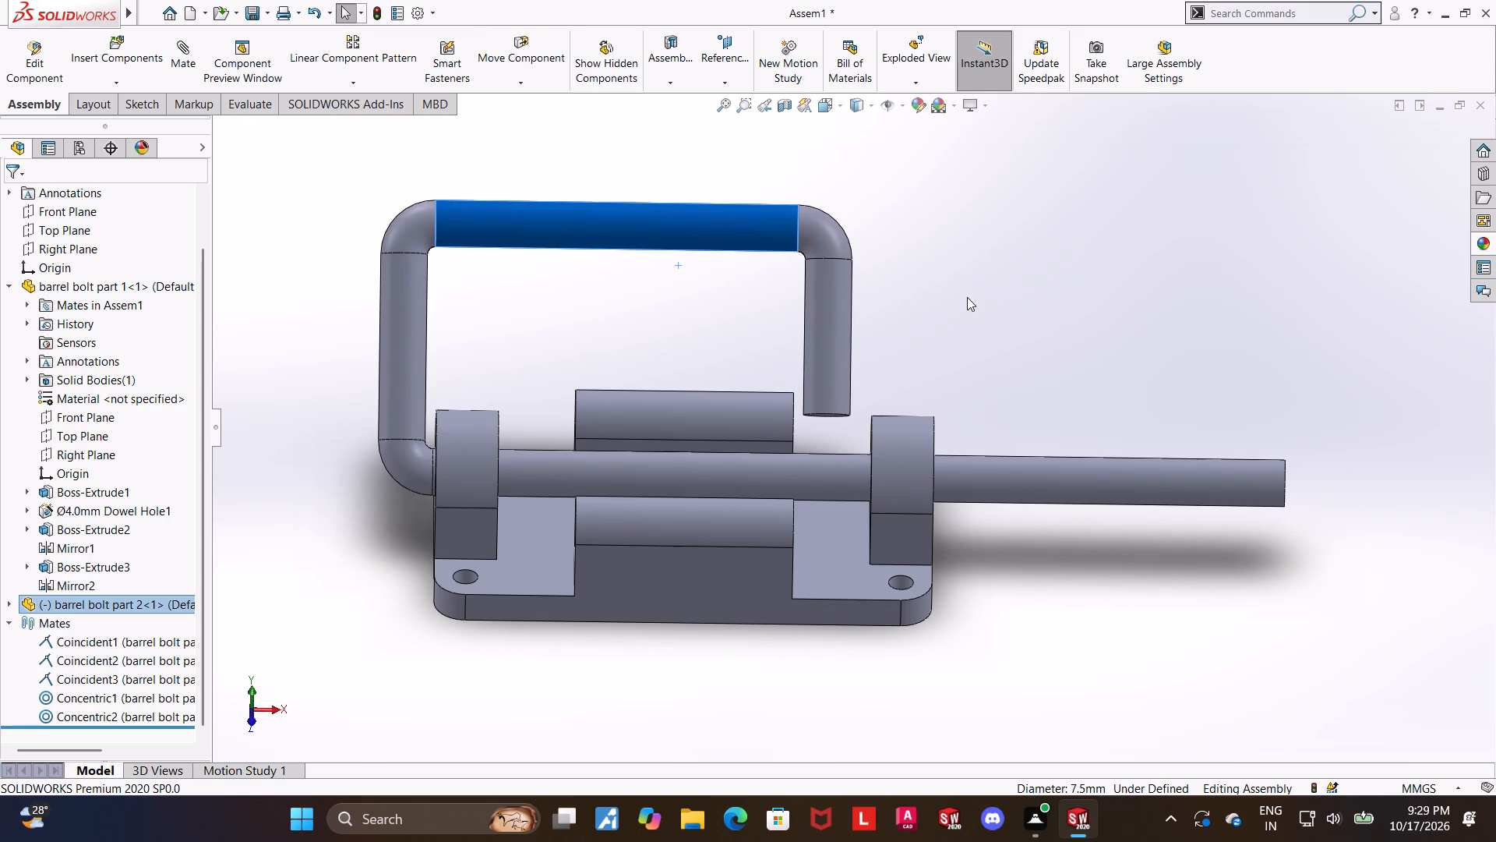
click(967, 297)
Start an advanced limit distance mate between the rod's straight end face and the far lug's outer face.
click(175, 56)
middle_drag(1014, 607, 994, 607)
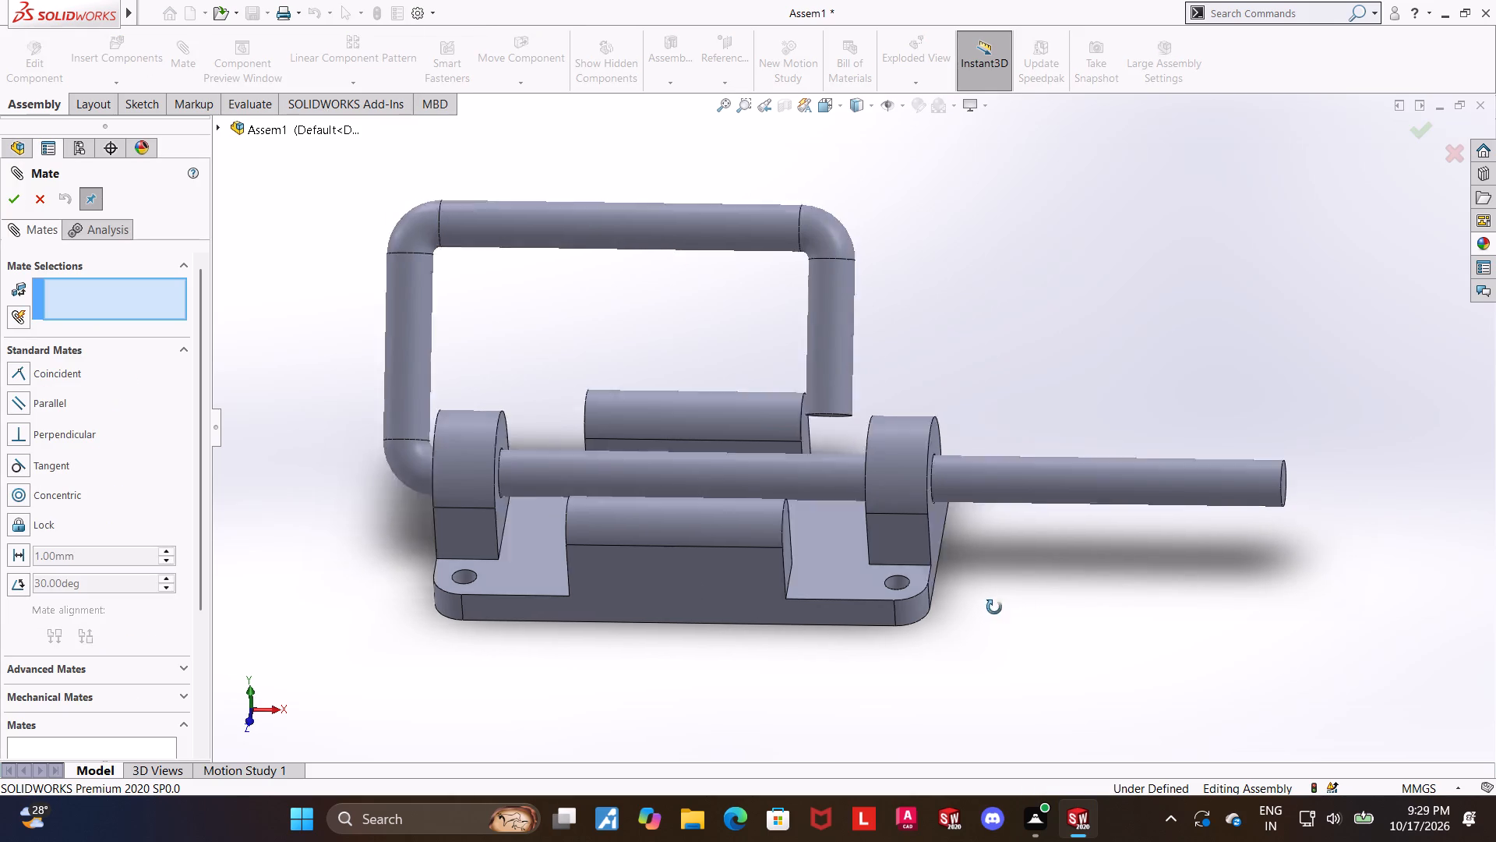
middle_drag(994, 607, 910, 604)
click(1077, 481)
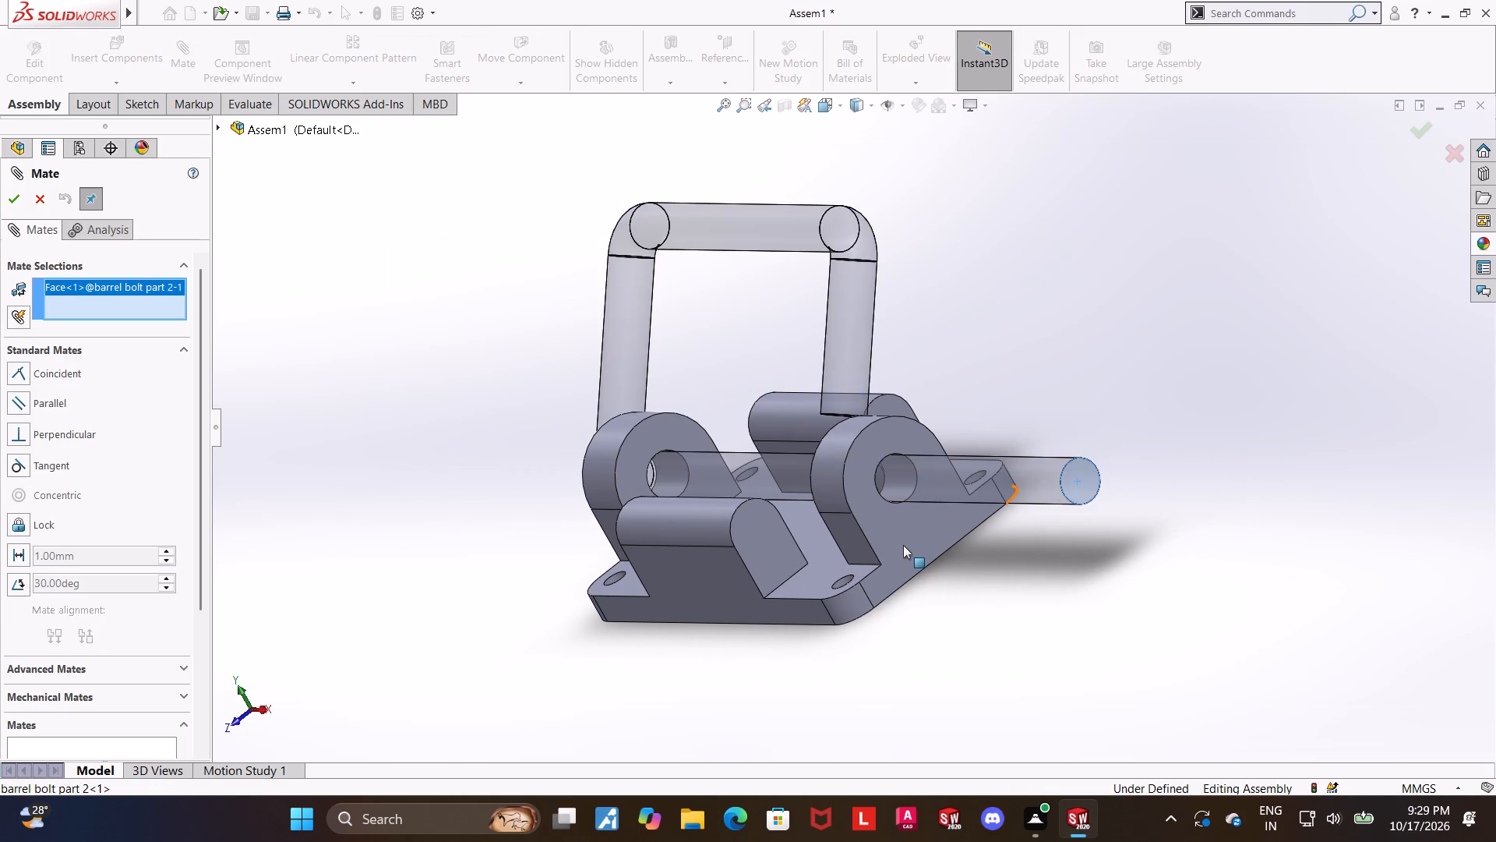
ctrl+click(903, 545)
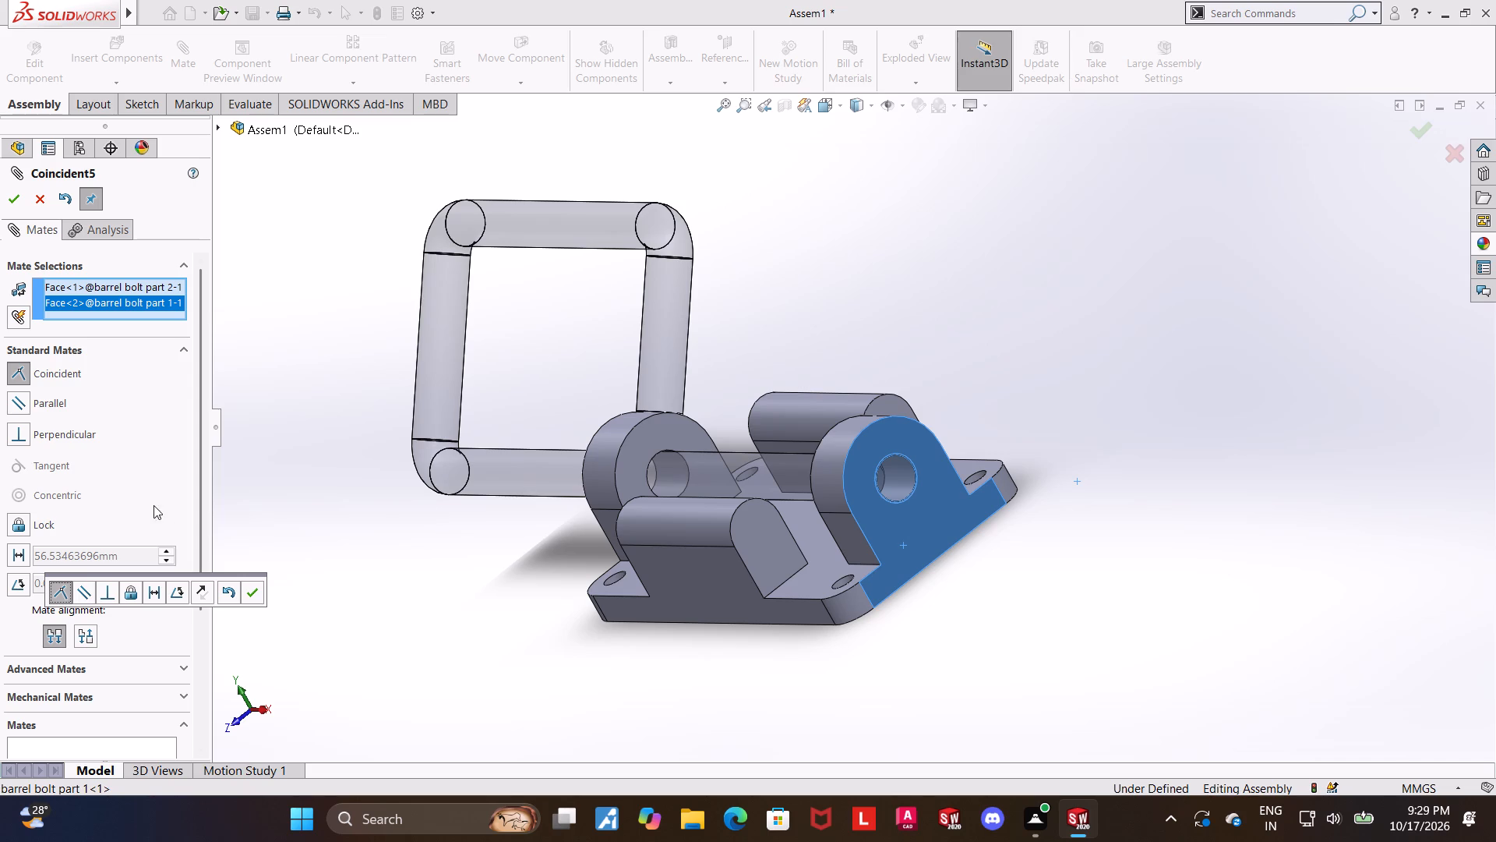
drag(201, 495, 201, 506)
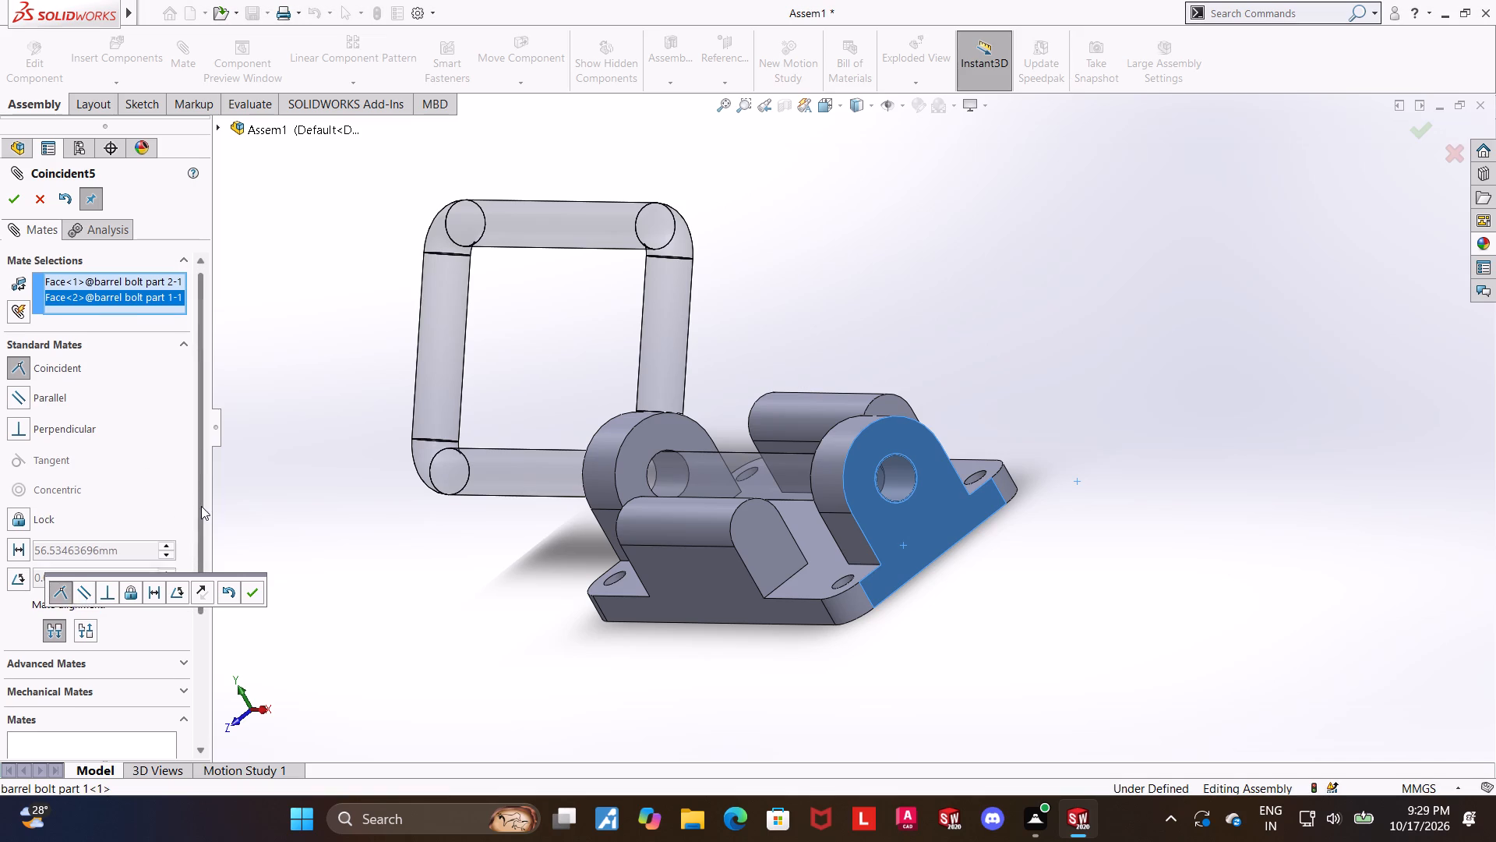
drag(201, 506, 204, 665)
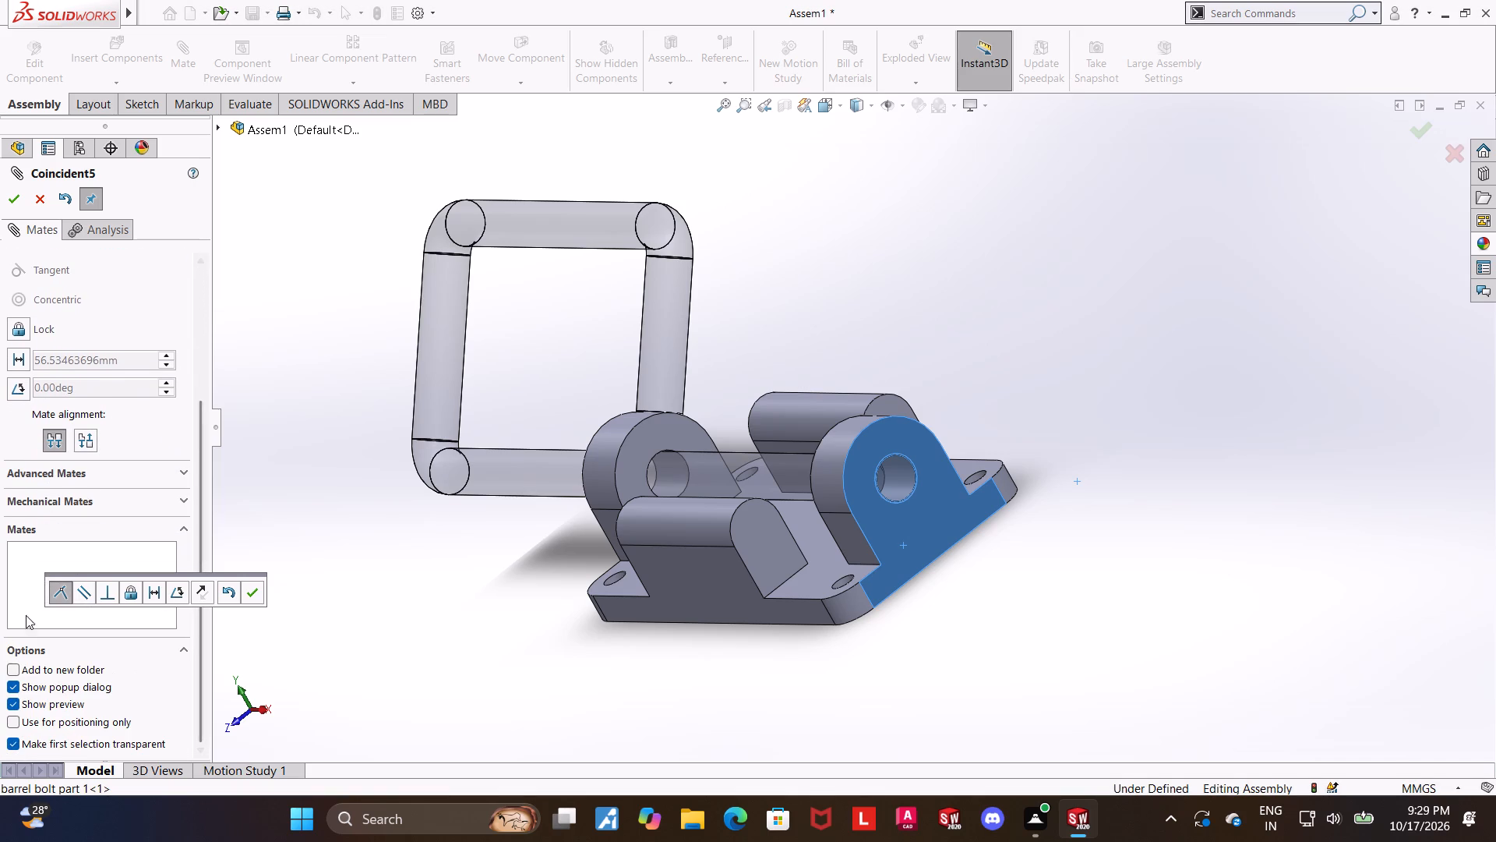
click(72, 471)
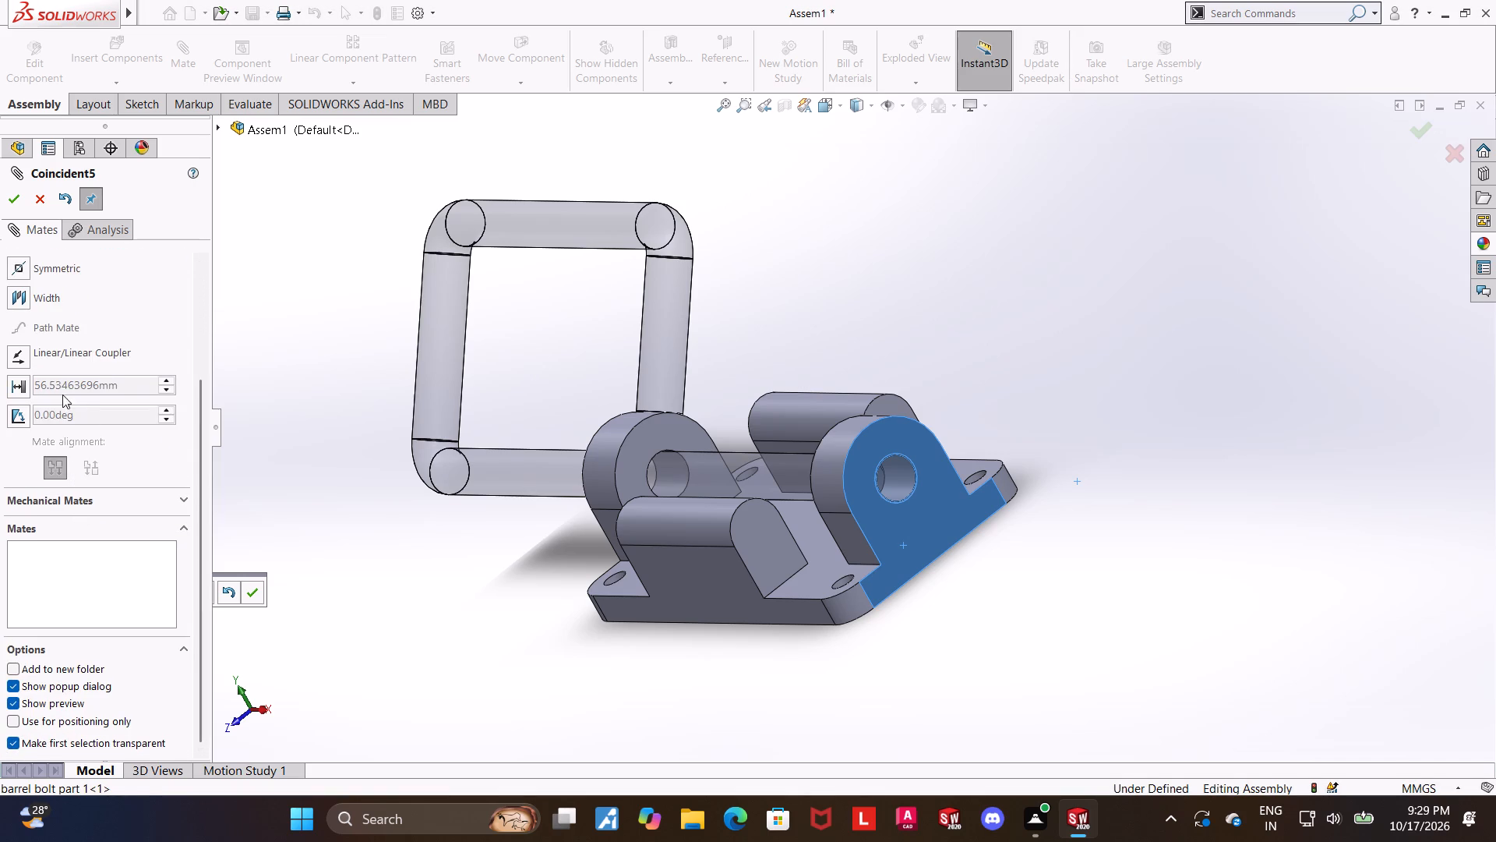
click(21, 384)
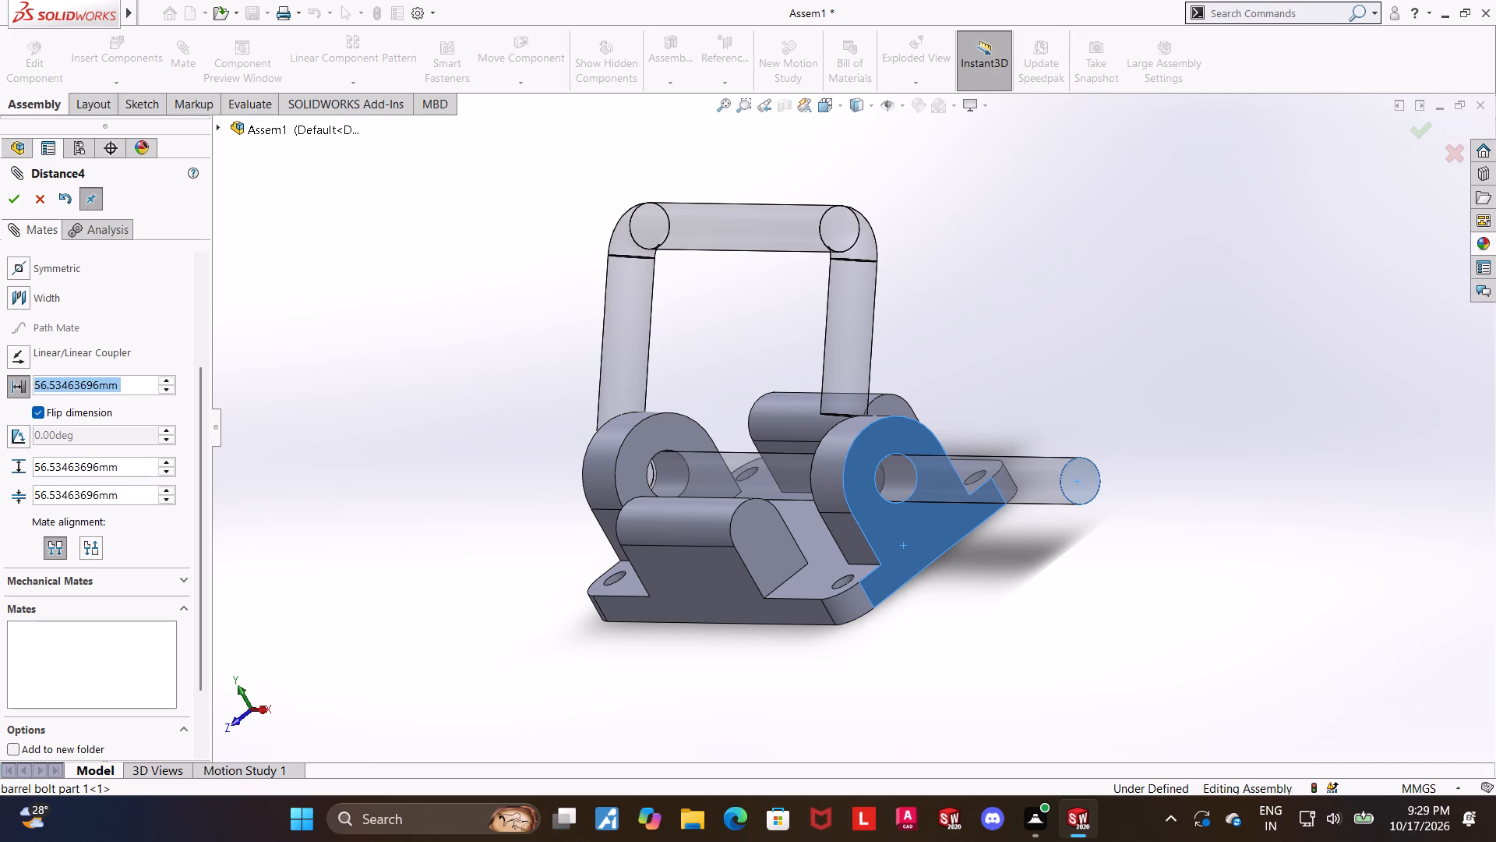
Set the limit distance to 56 mm maximum and 0 mm minimum.
drag(130, 467, 5, 461)
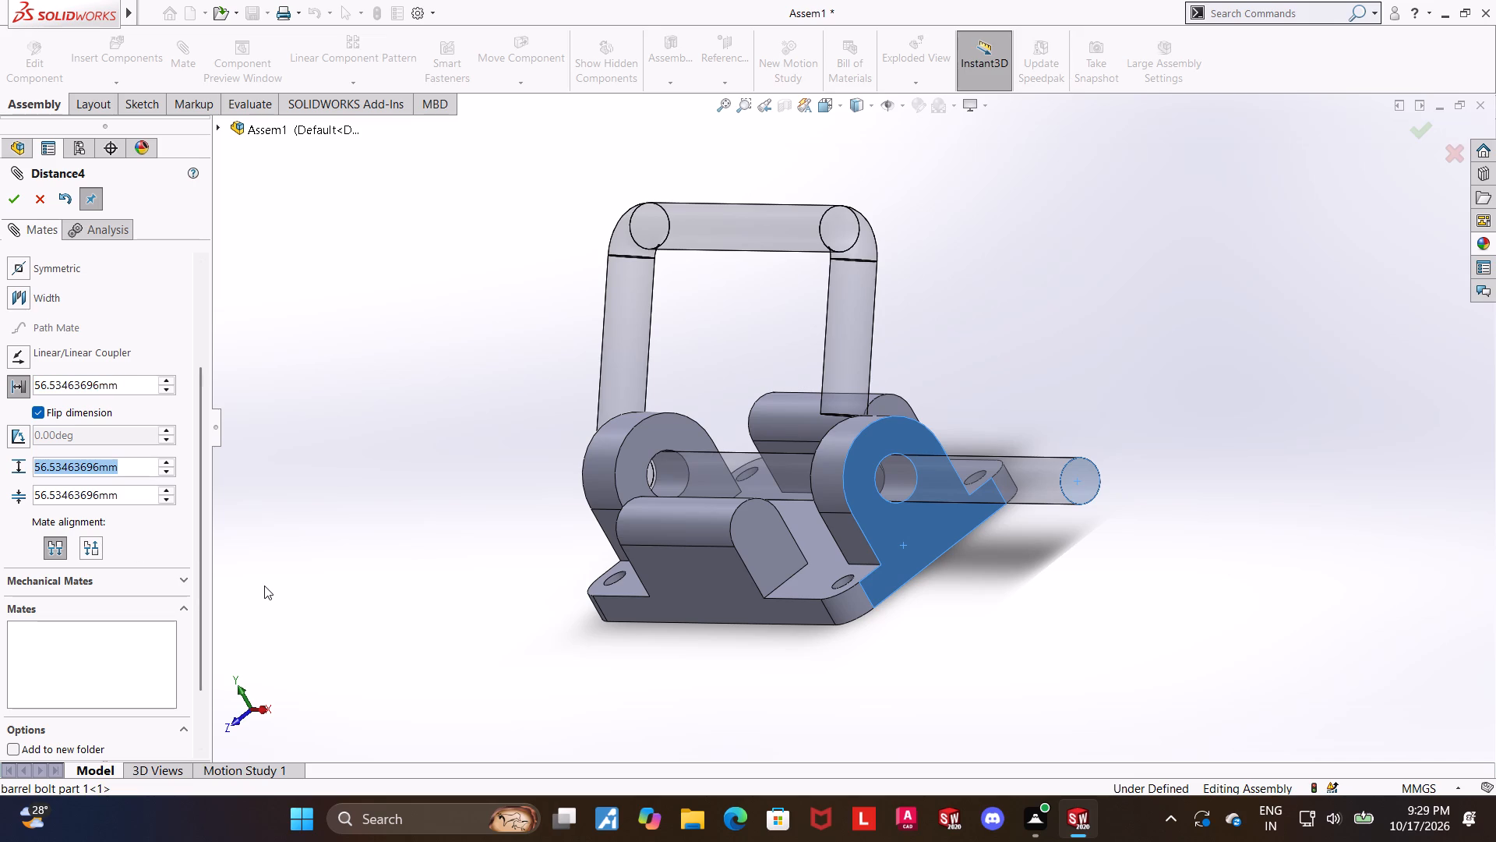
text(56)
key(Return)
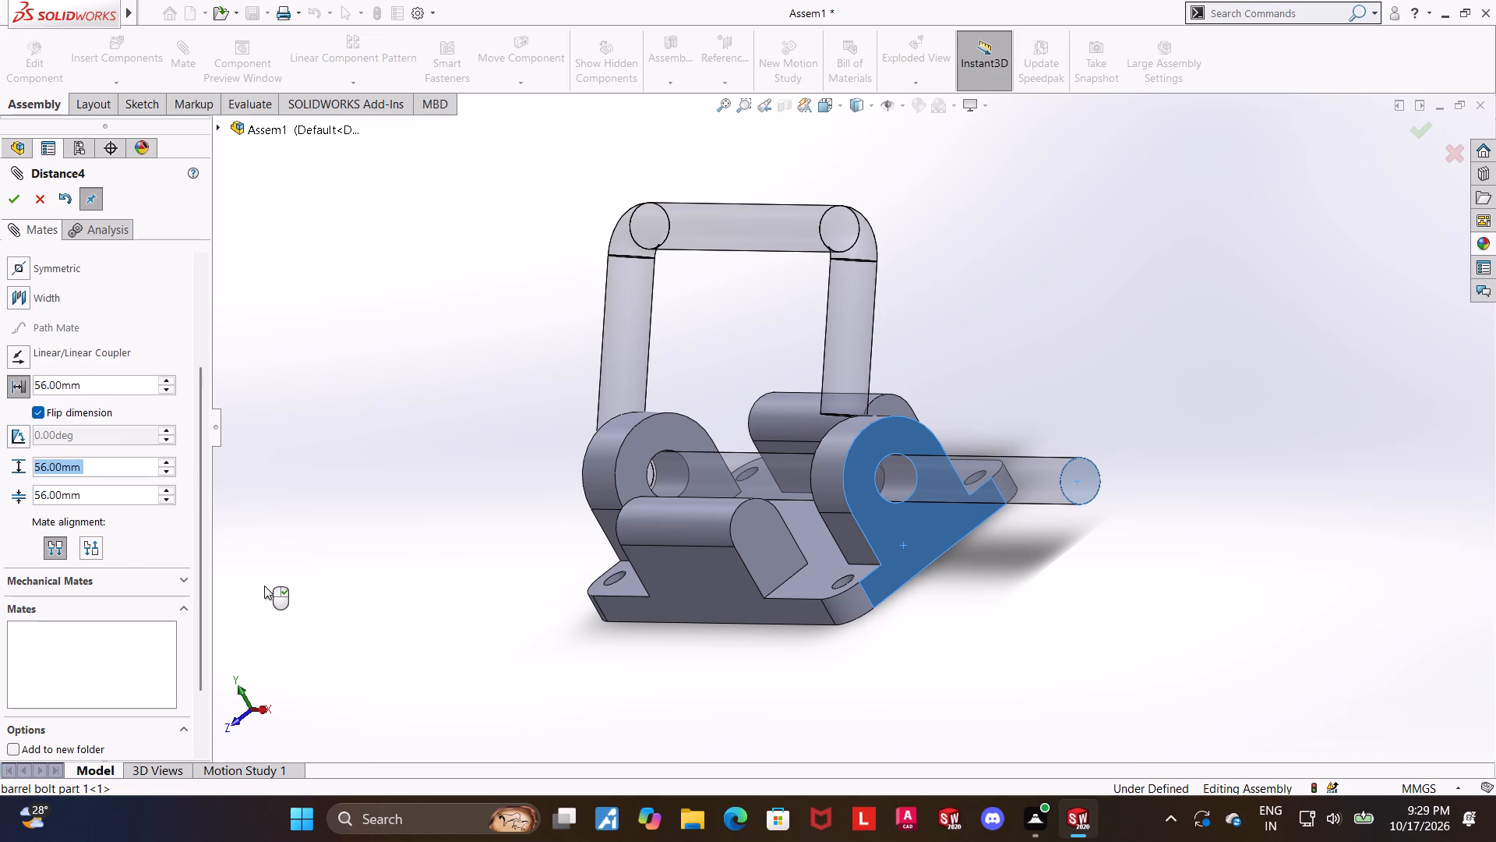
drag(94, 491, 0, 489)
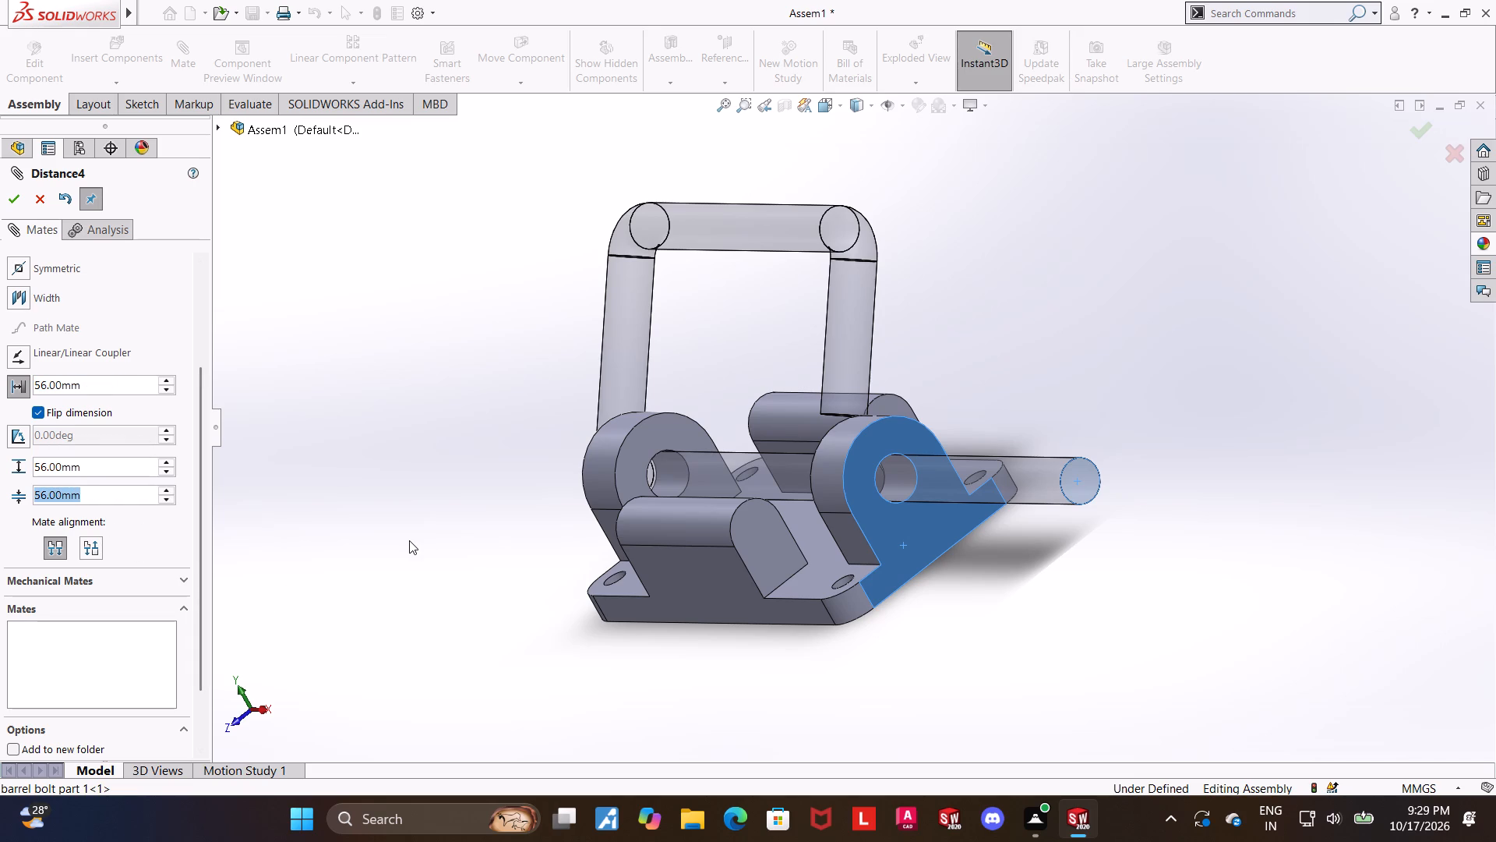
key(0)
key(Return)
Set the maximum distance to 57 mm and accept the limit distance mate.
middle_drag(520, 550, 616, 548)
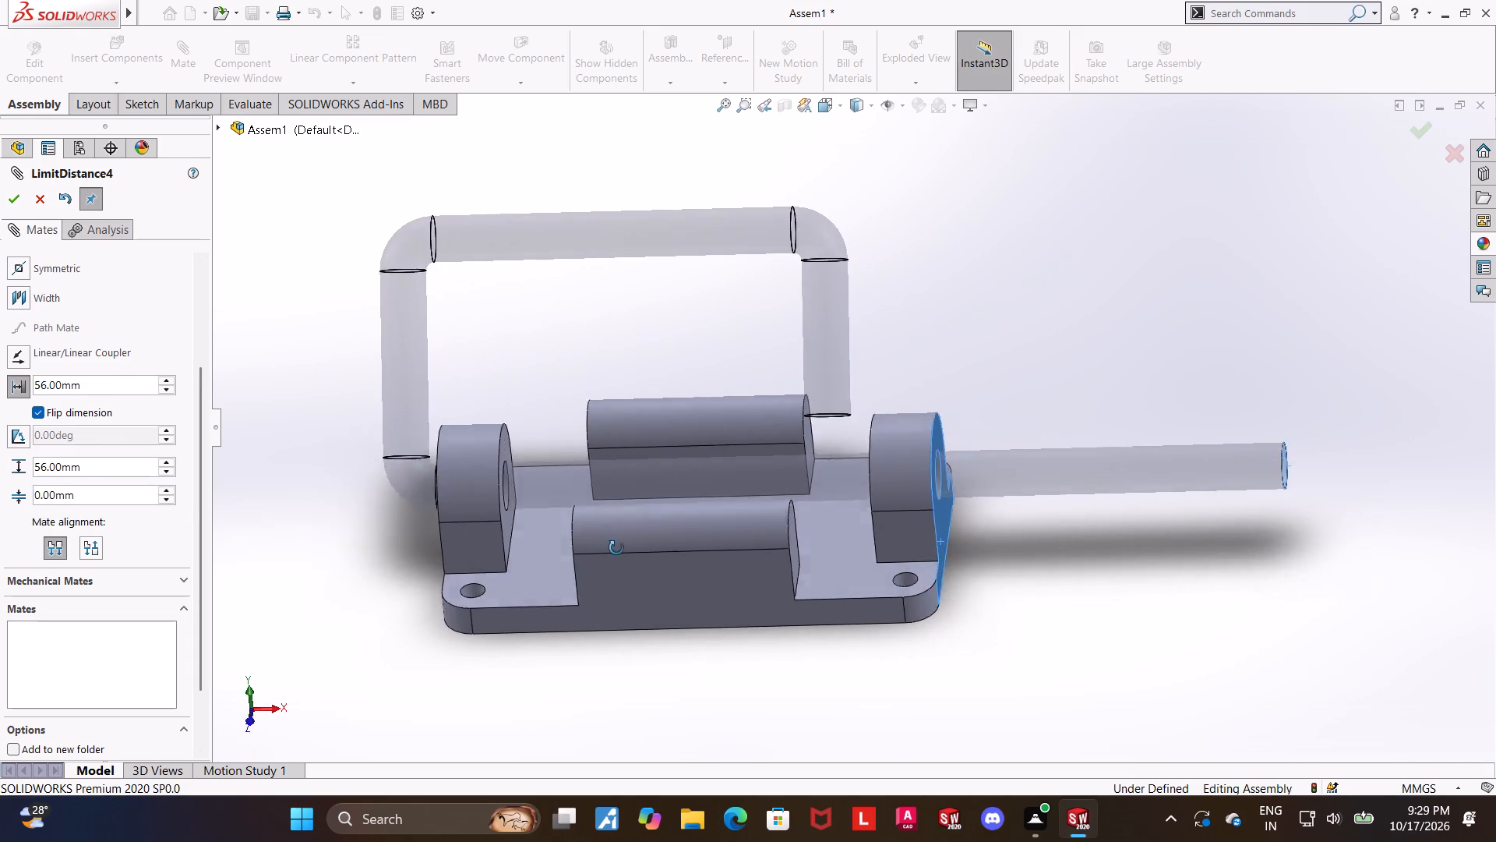
middle_drag(616, 548, 617, 543)
drag(102, 460, 0, 488)
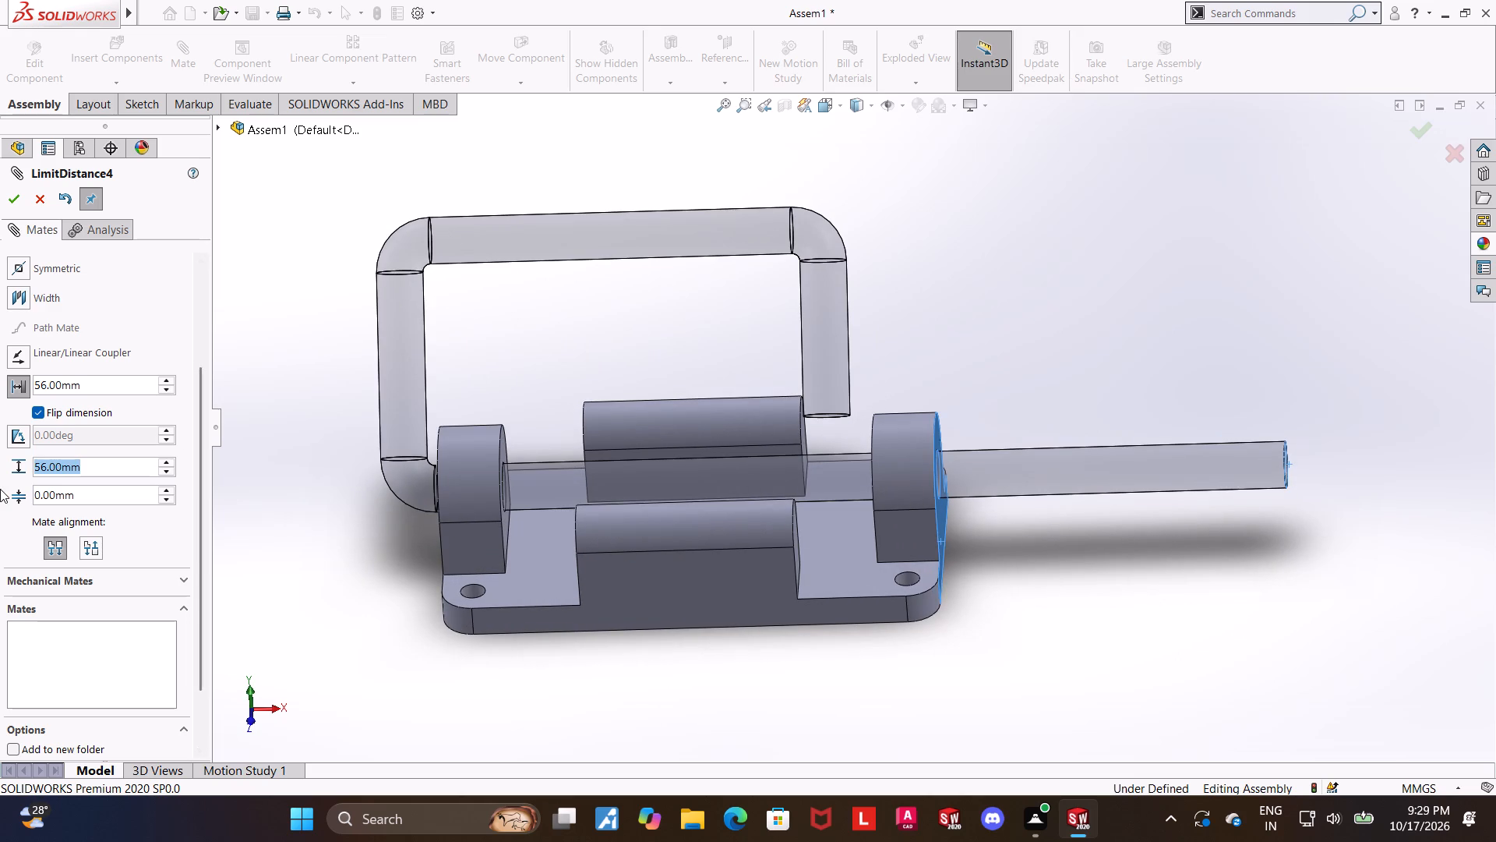
text(57)
key(Return)
click(17, 194)
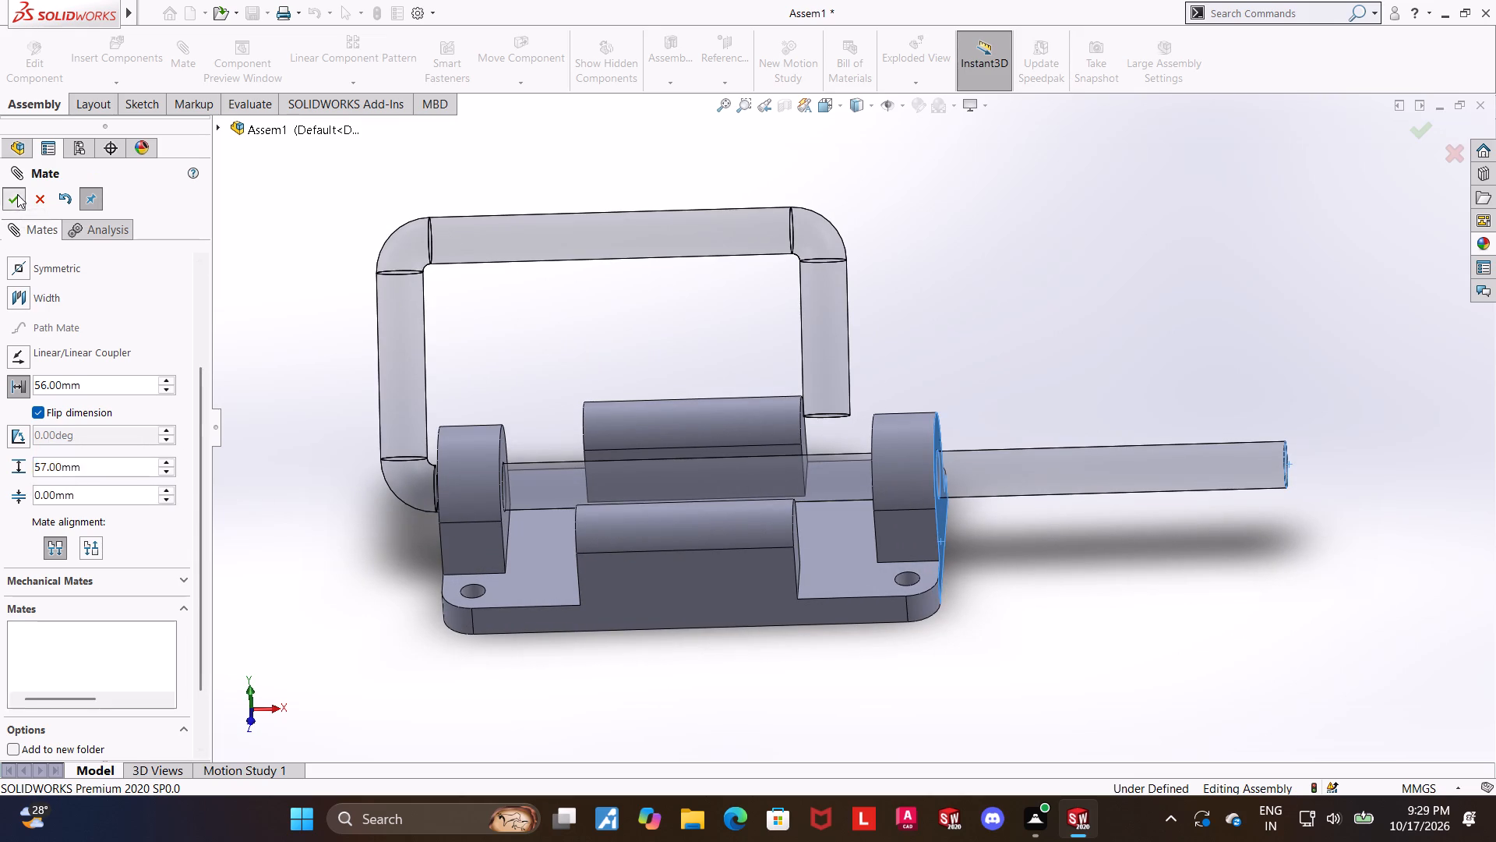
Slide the rod towards the far lug to its maximum limit and examine how its bend meets the near lug.
drag(405, 464, 350, 460)
scroll(397, 555, up, 5)
click(400, 551)
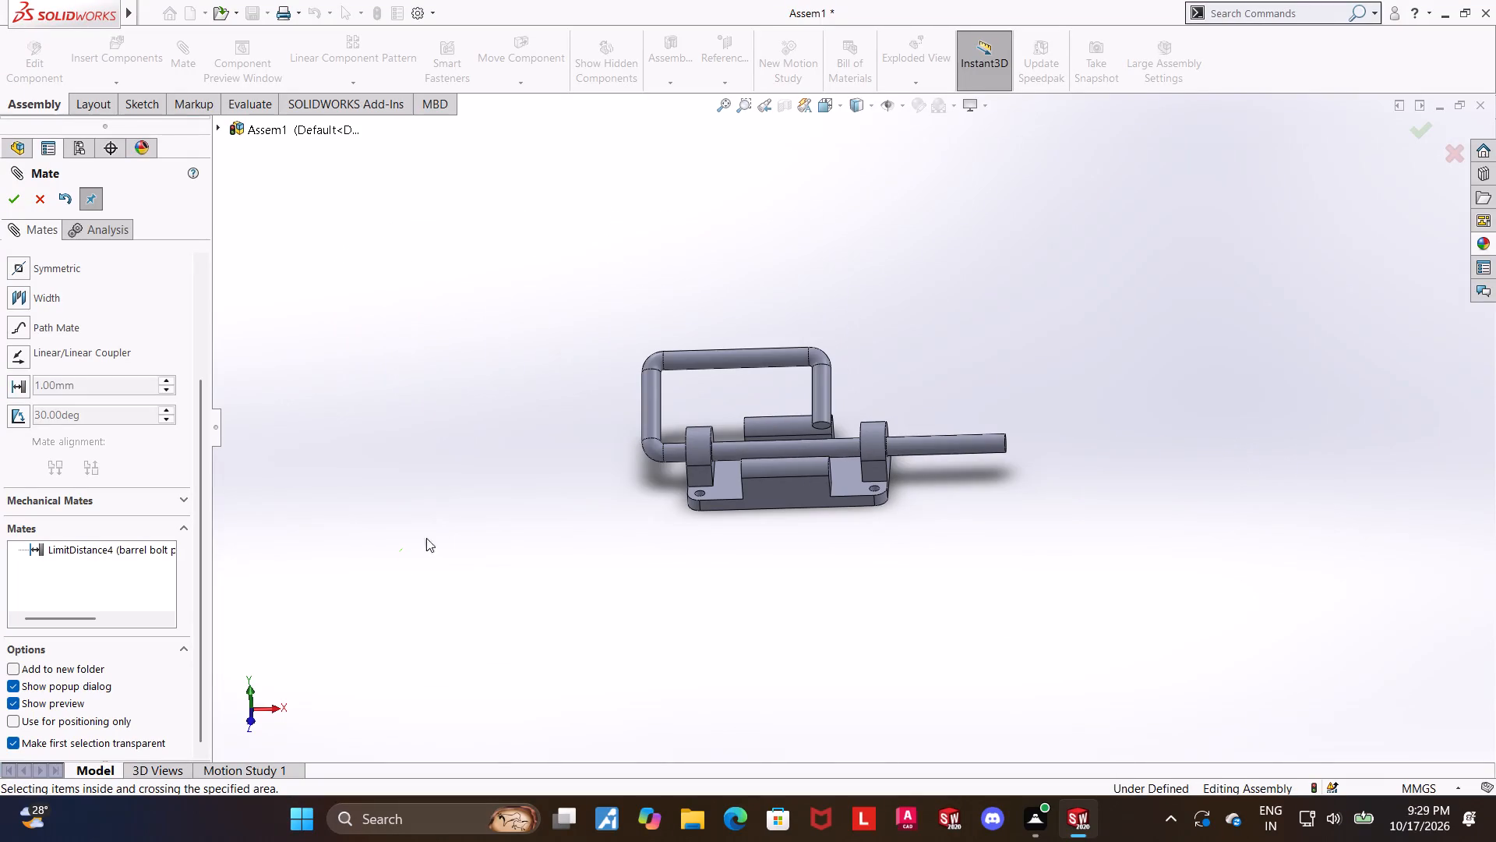
drag(655, 401, 800, 411)
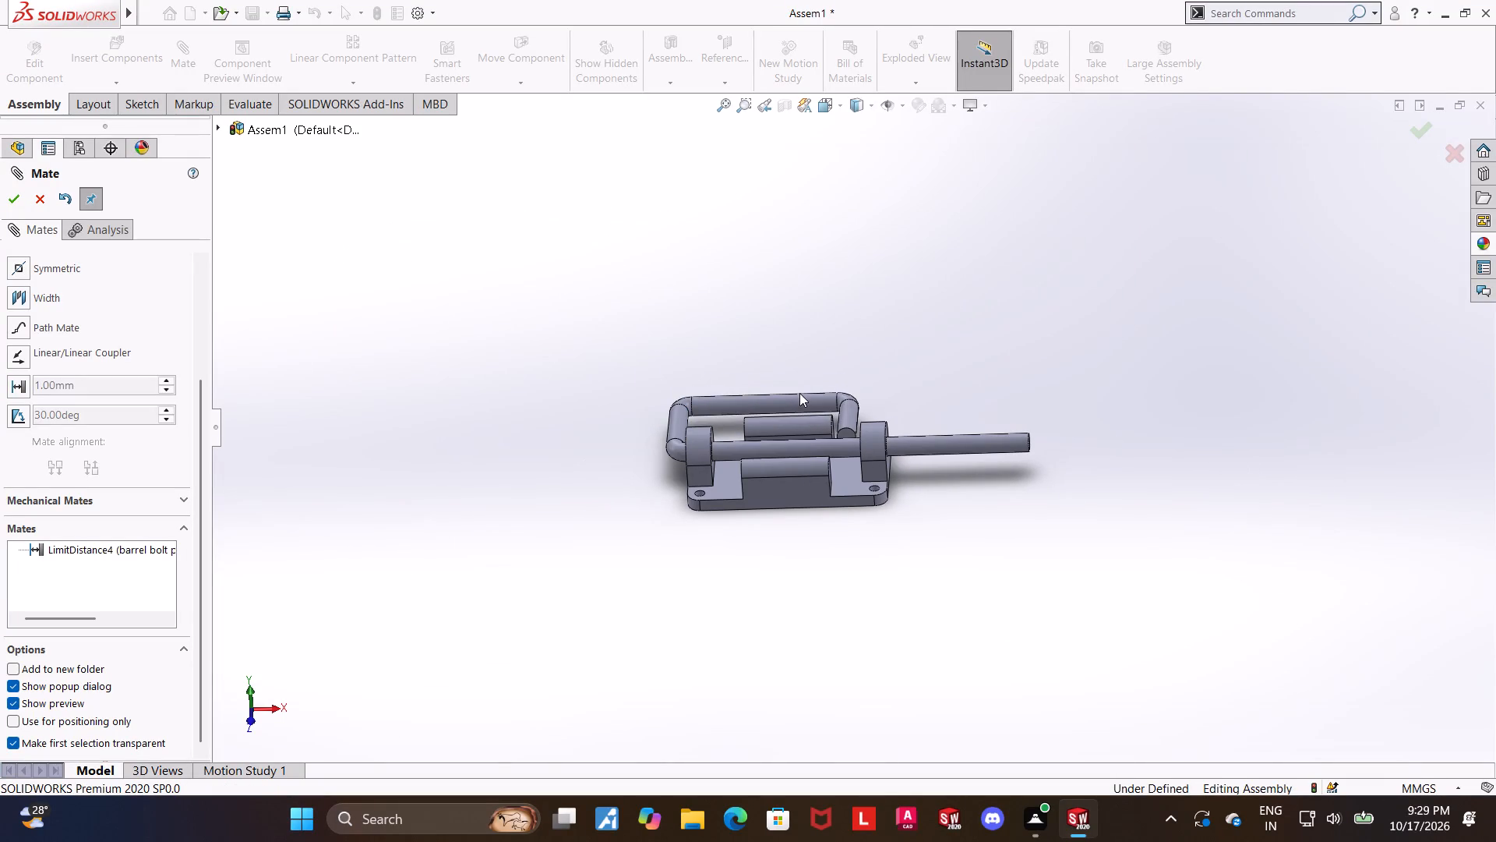
drag(801, 398, 812, 325)
scroll(753, 443, down, 3)
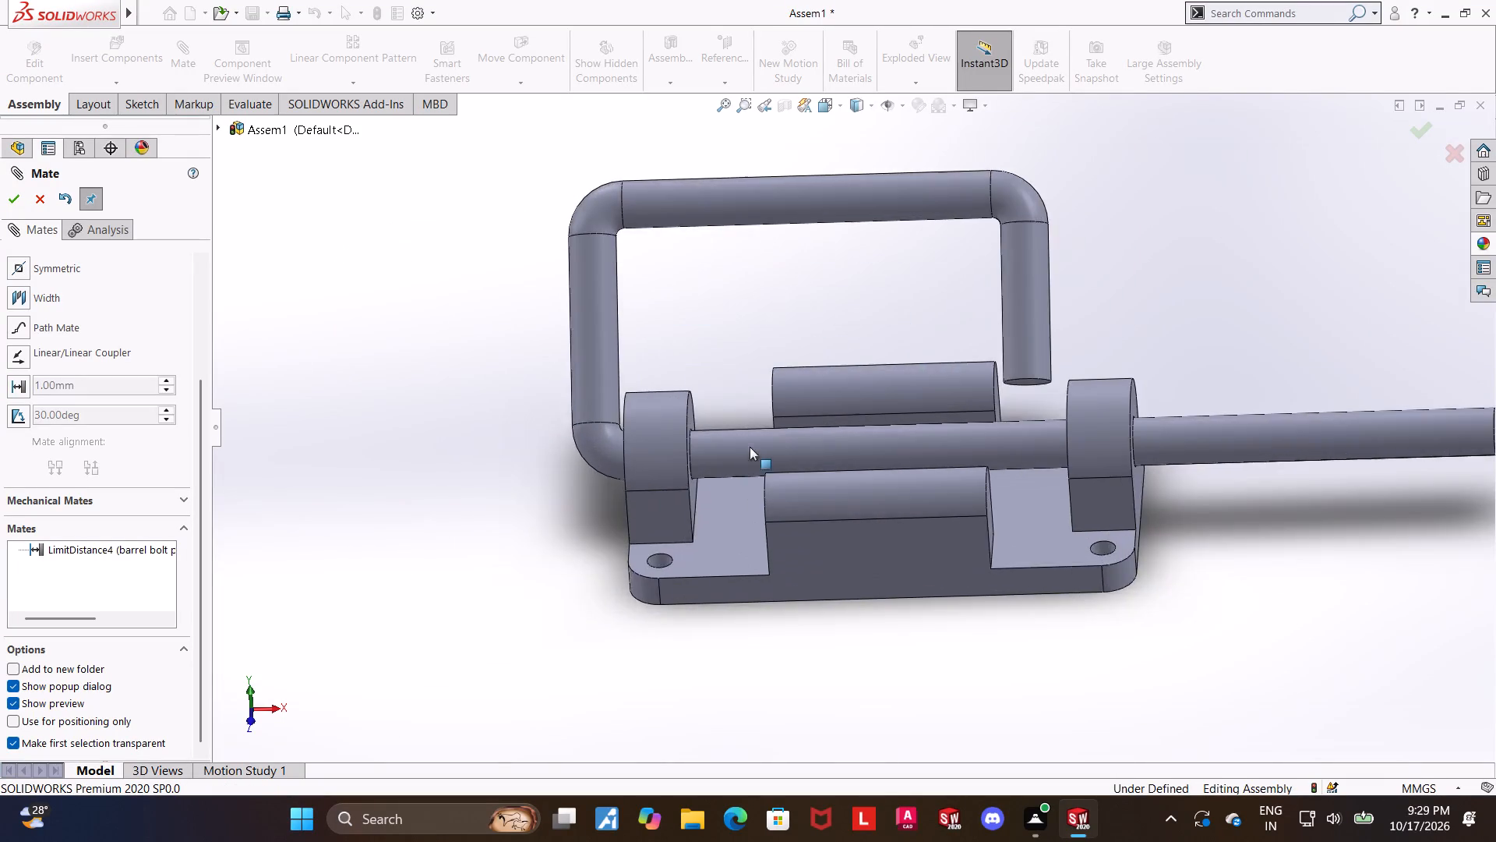
scroll(750, 447, down, 7)
scroll(752, 289, up, 4)
drag(831, 123, 925, 140)
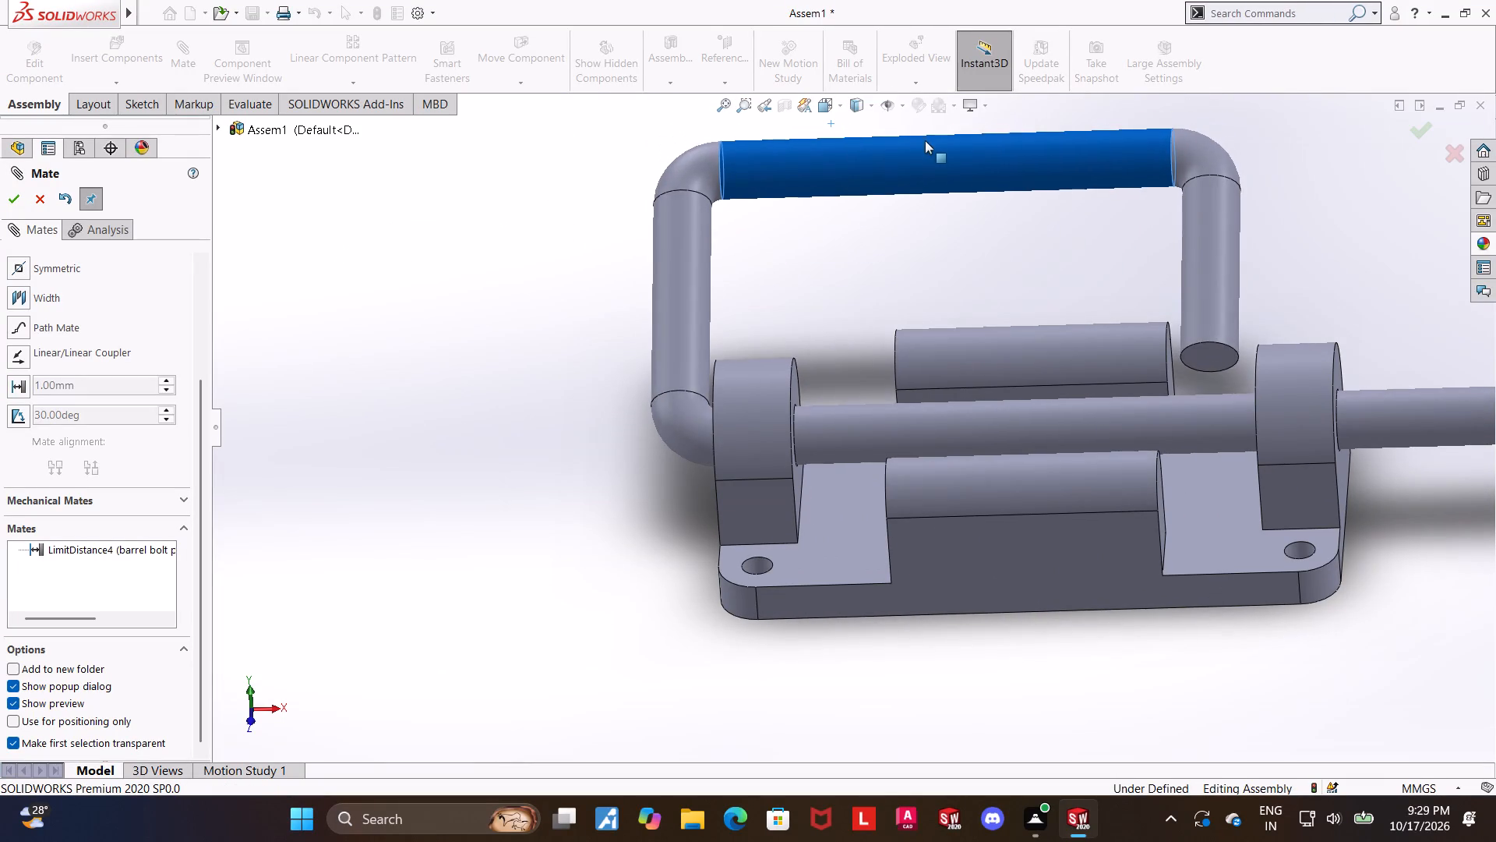
Slide the rod back to its minimum limit, examine its end face at the far lug, and extend it again.
drag(925, 140, 281, 316)
scroll(489, 430, up, 2)
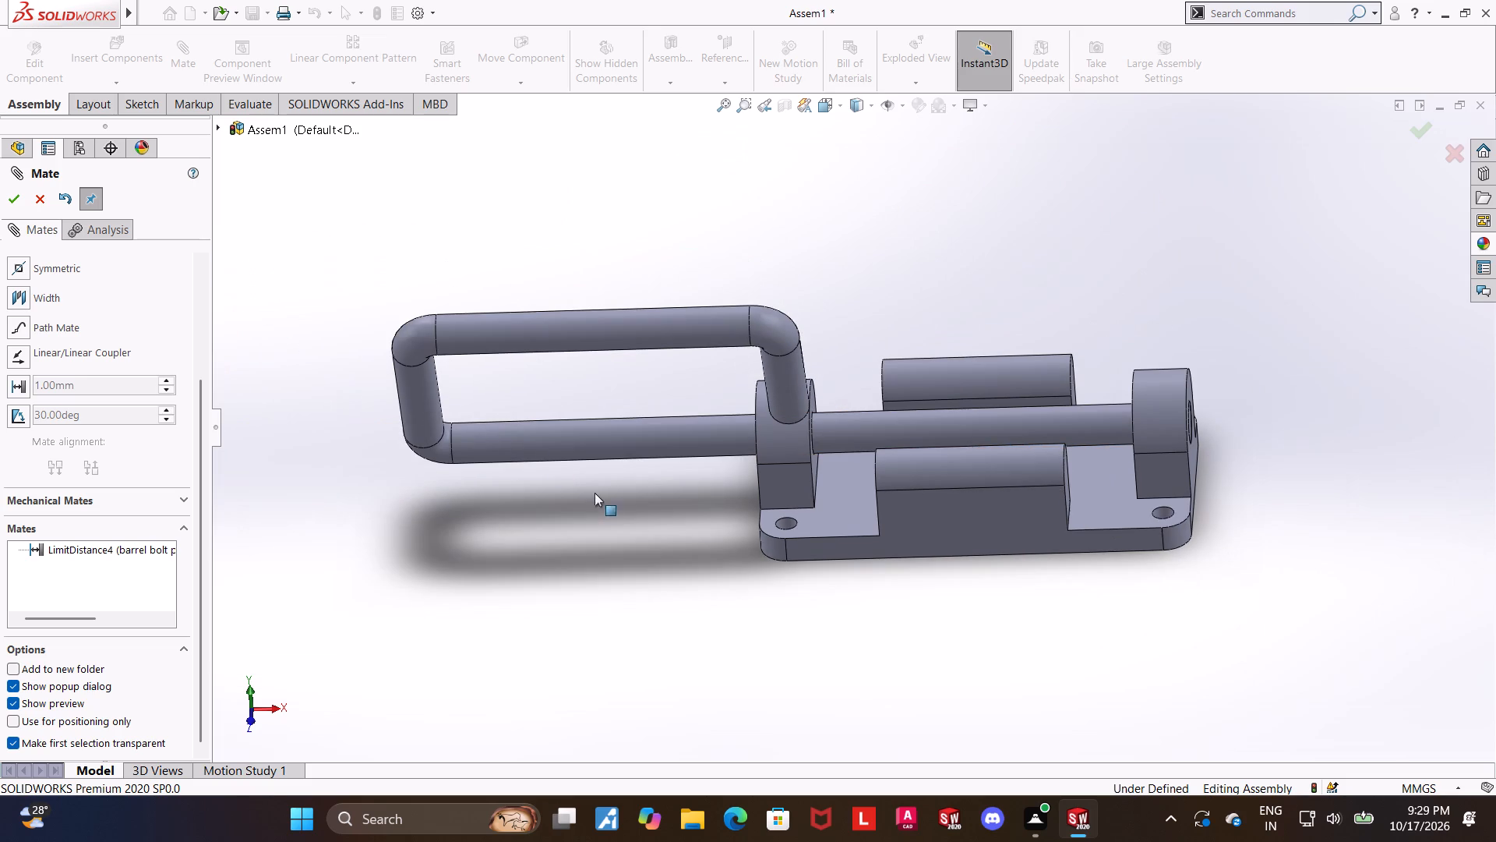
drag(619, 500, 596, 506)
middle_drag(589, 517, 541, 525)
drag(626, 342, 626, 341)
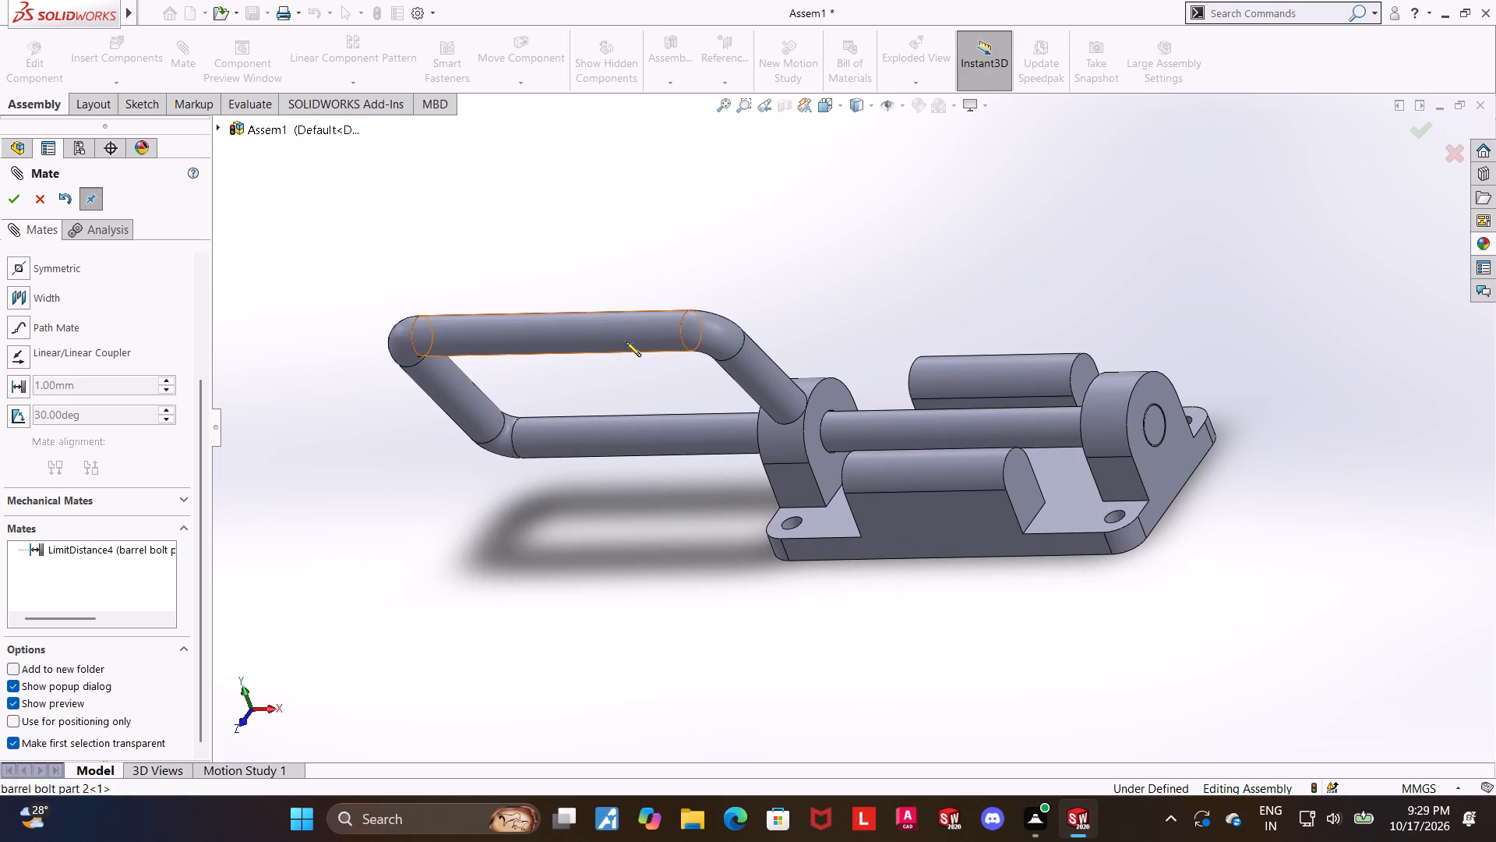
drag(626, 341, 542, 315)
scroll(1039, 418, down, 5)
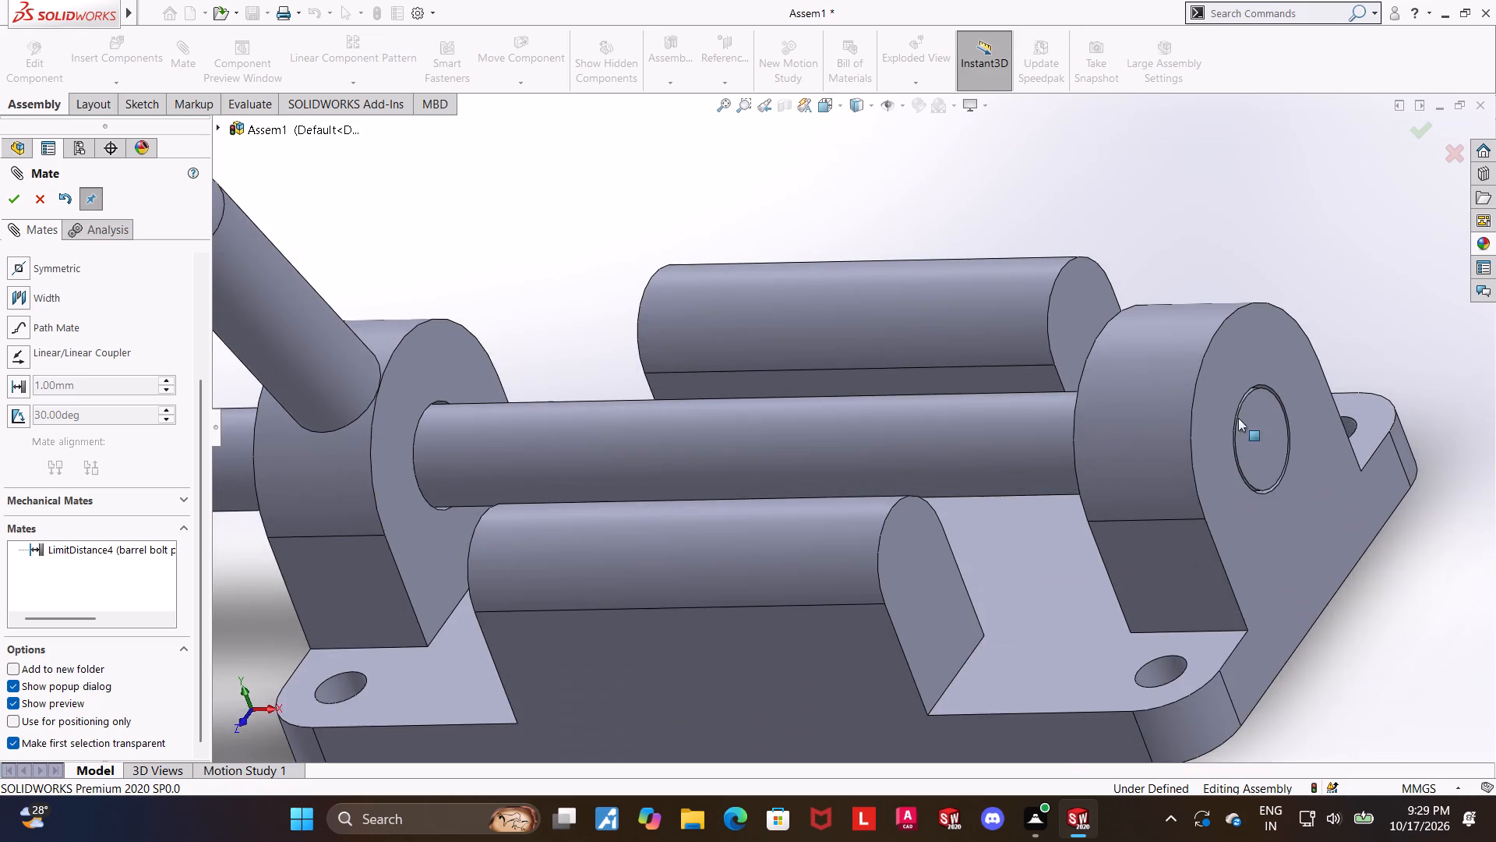
scroll(1271, 422, down, 3)
scroll(1263, 446, up, 10)
scroll(645, 383, down, 2)
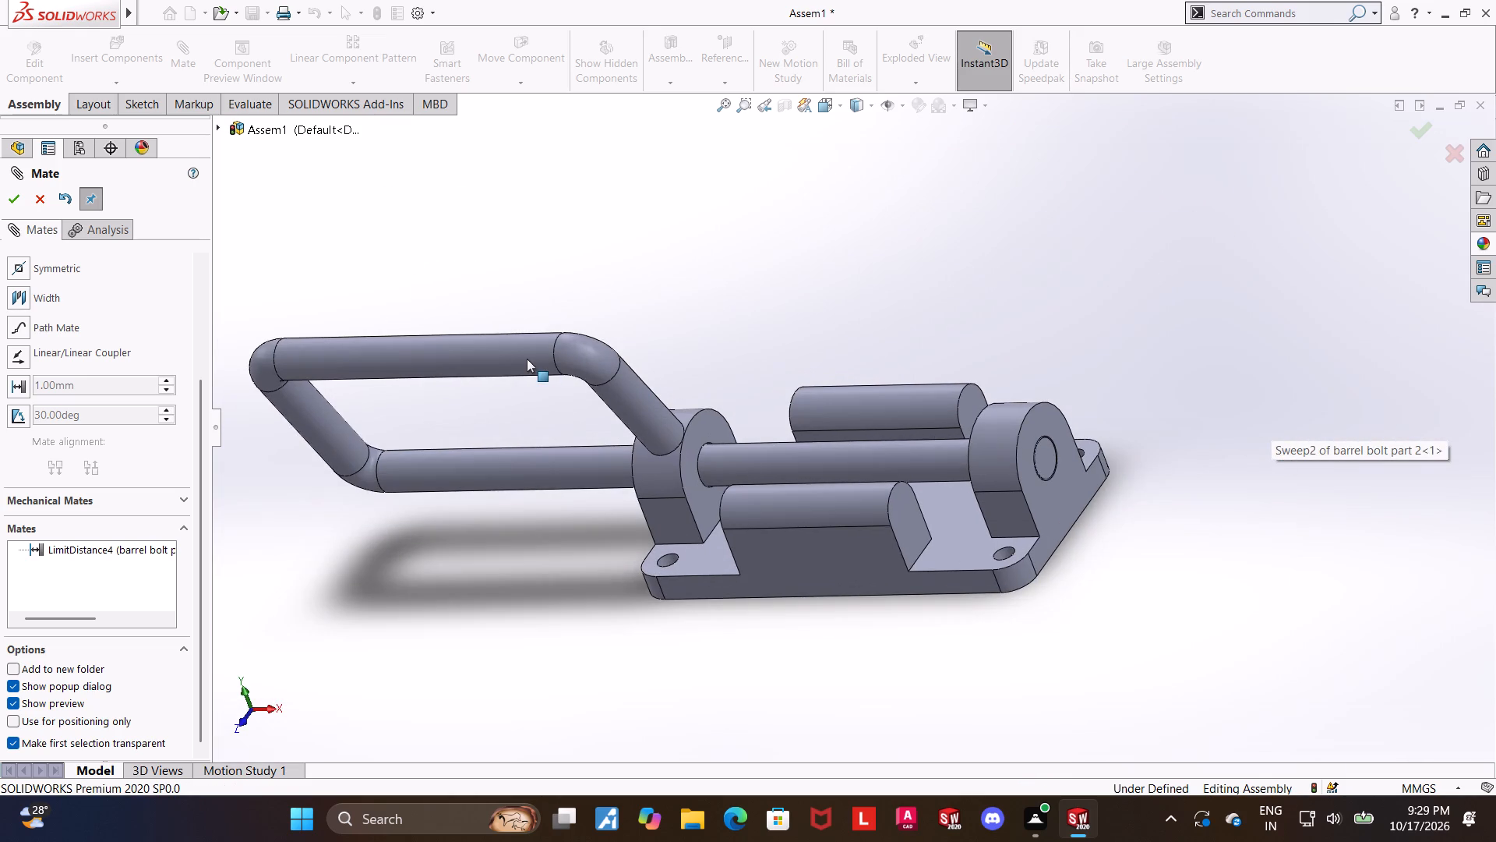
drag(487, 359, 832, 157)
middle_drag(485, 526, 552, 500)
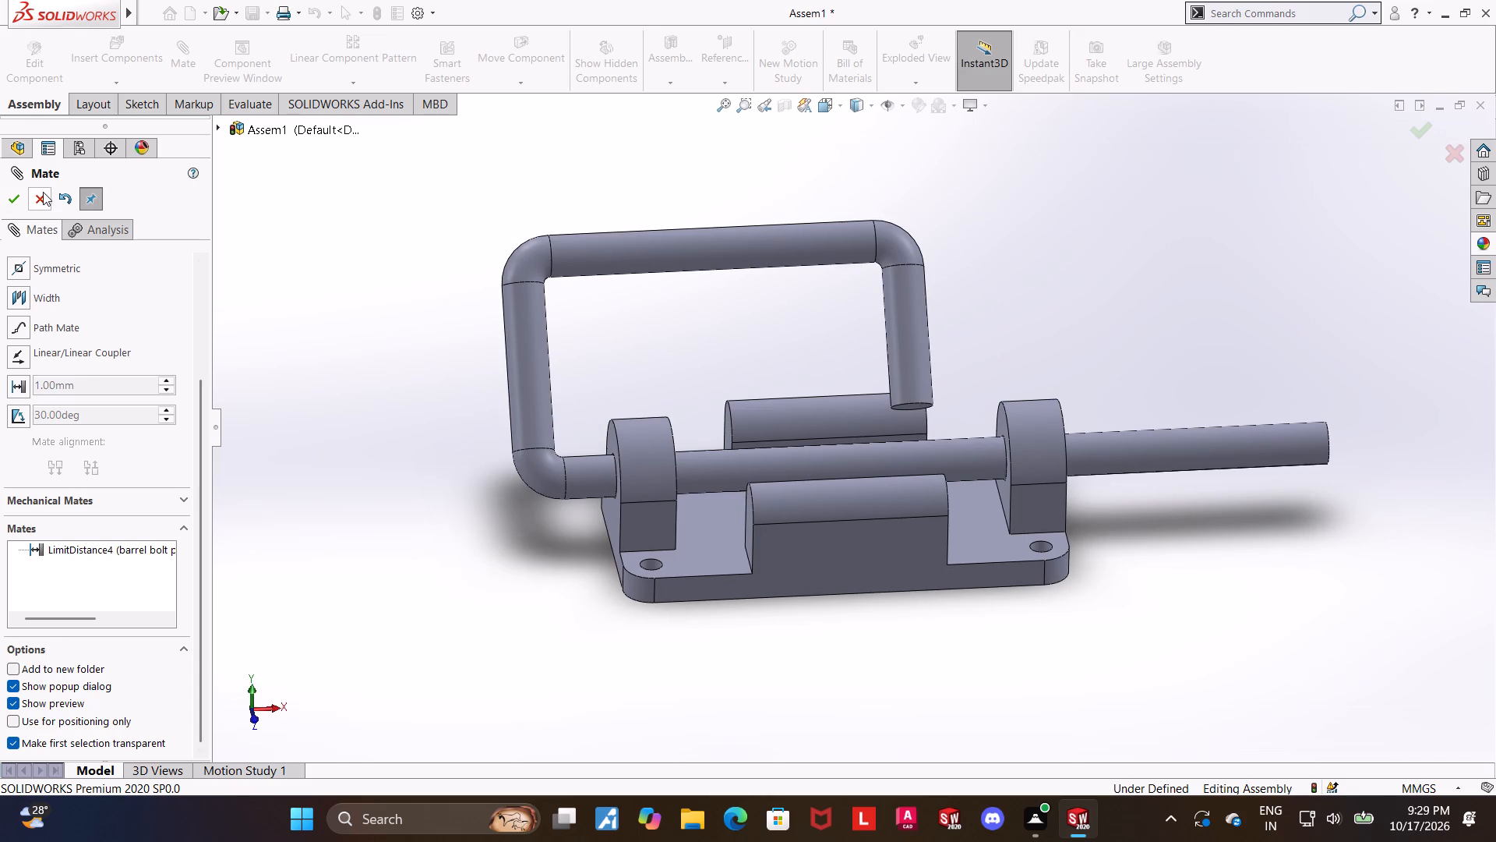
click(43, 192)
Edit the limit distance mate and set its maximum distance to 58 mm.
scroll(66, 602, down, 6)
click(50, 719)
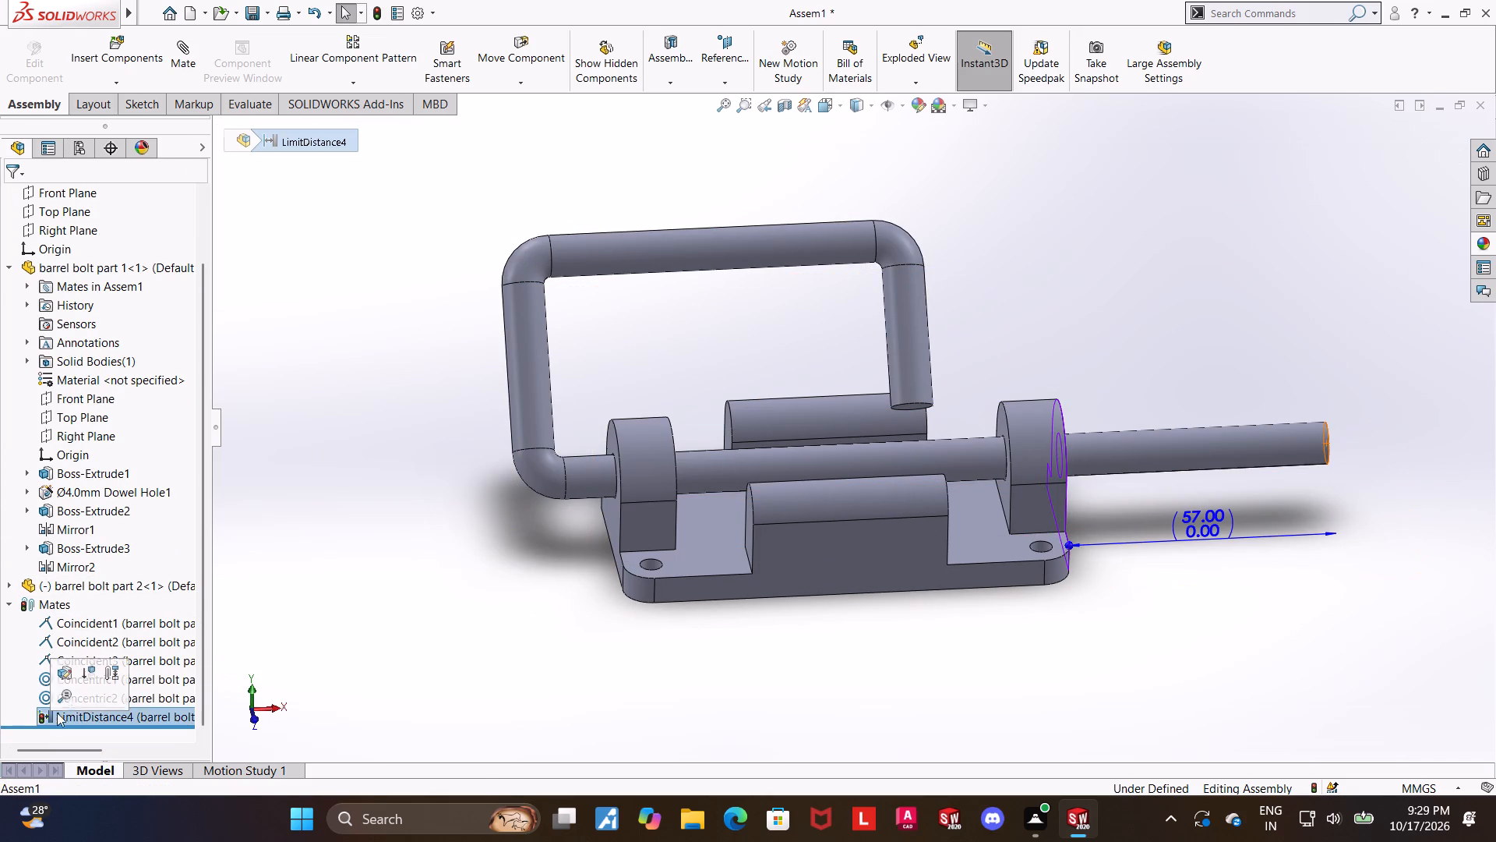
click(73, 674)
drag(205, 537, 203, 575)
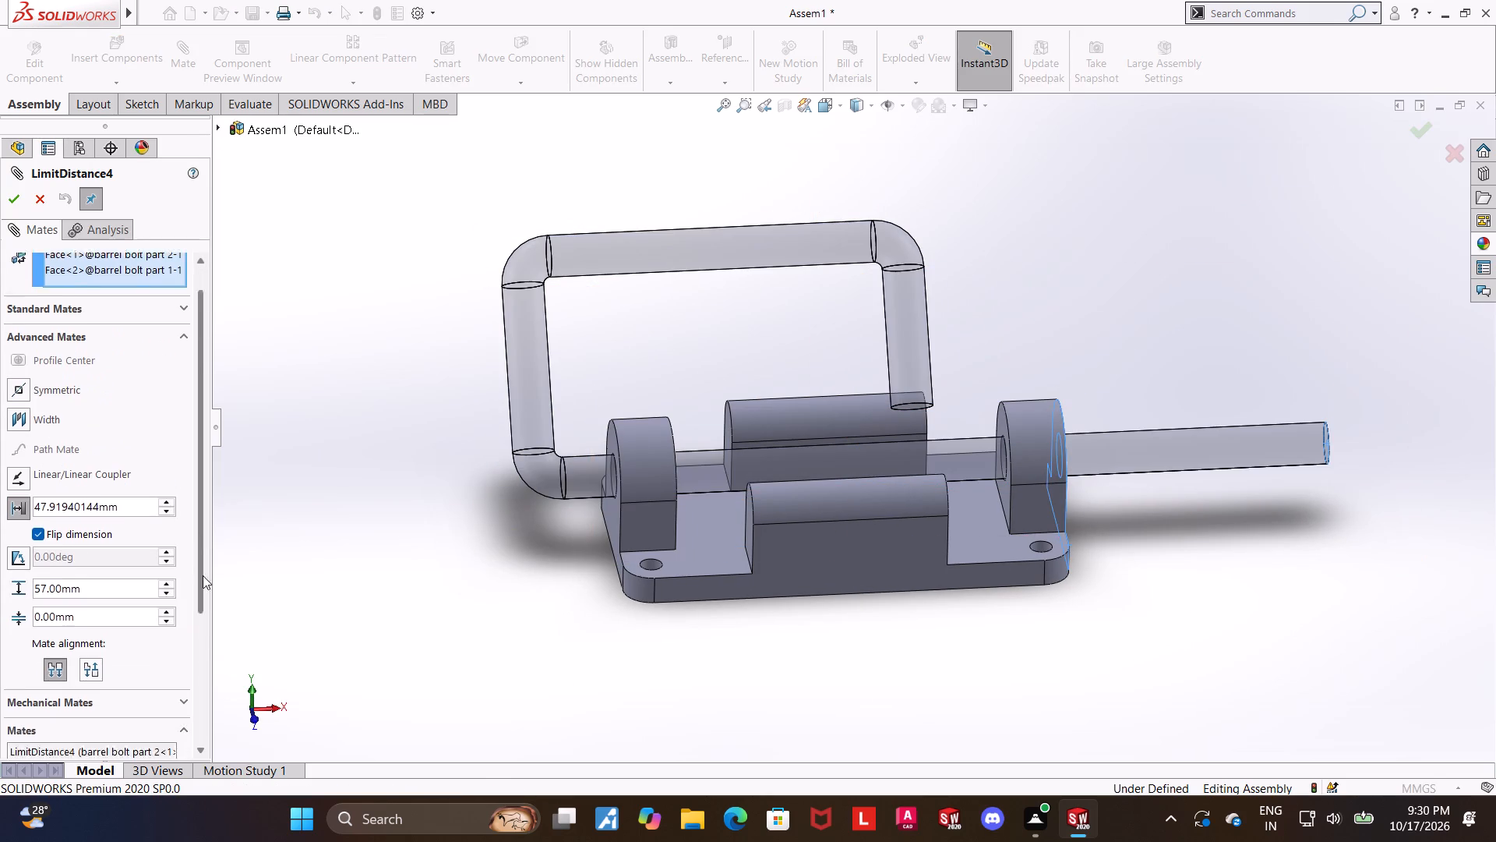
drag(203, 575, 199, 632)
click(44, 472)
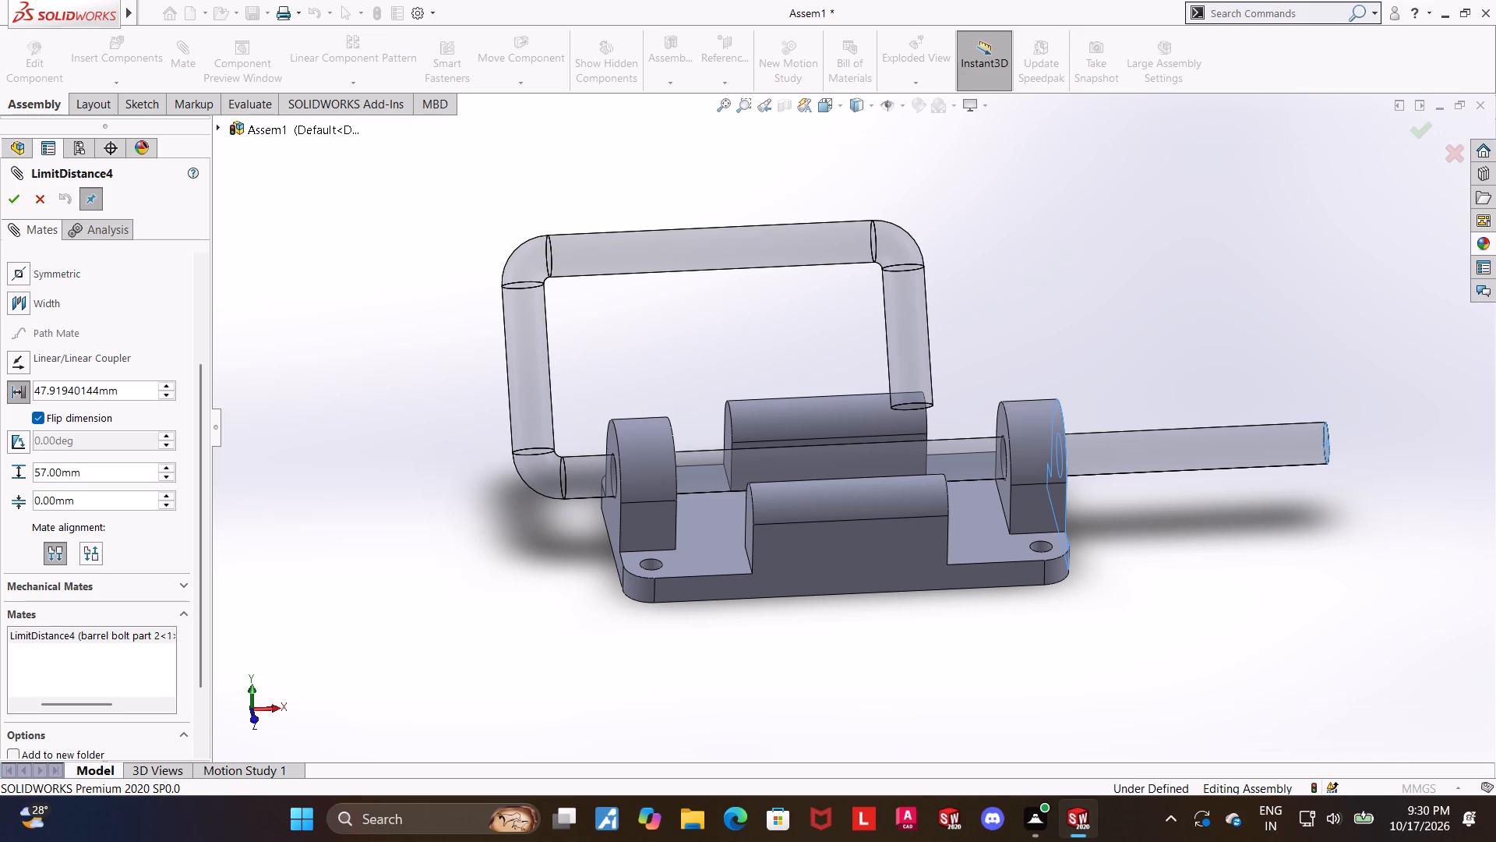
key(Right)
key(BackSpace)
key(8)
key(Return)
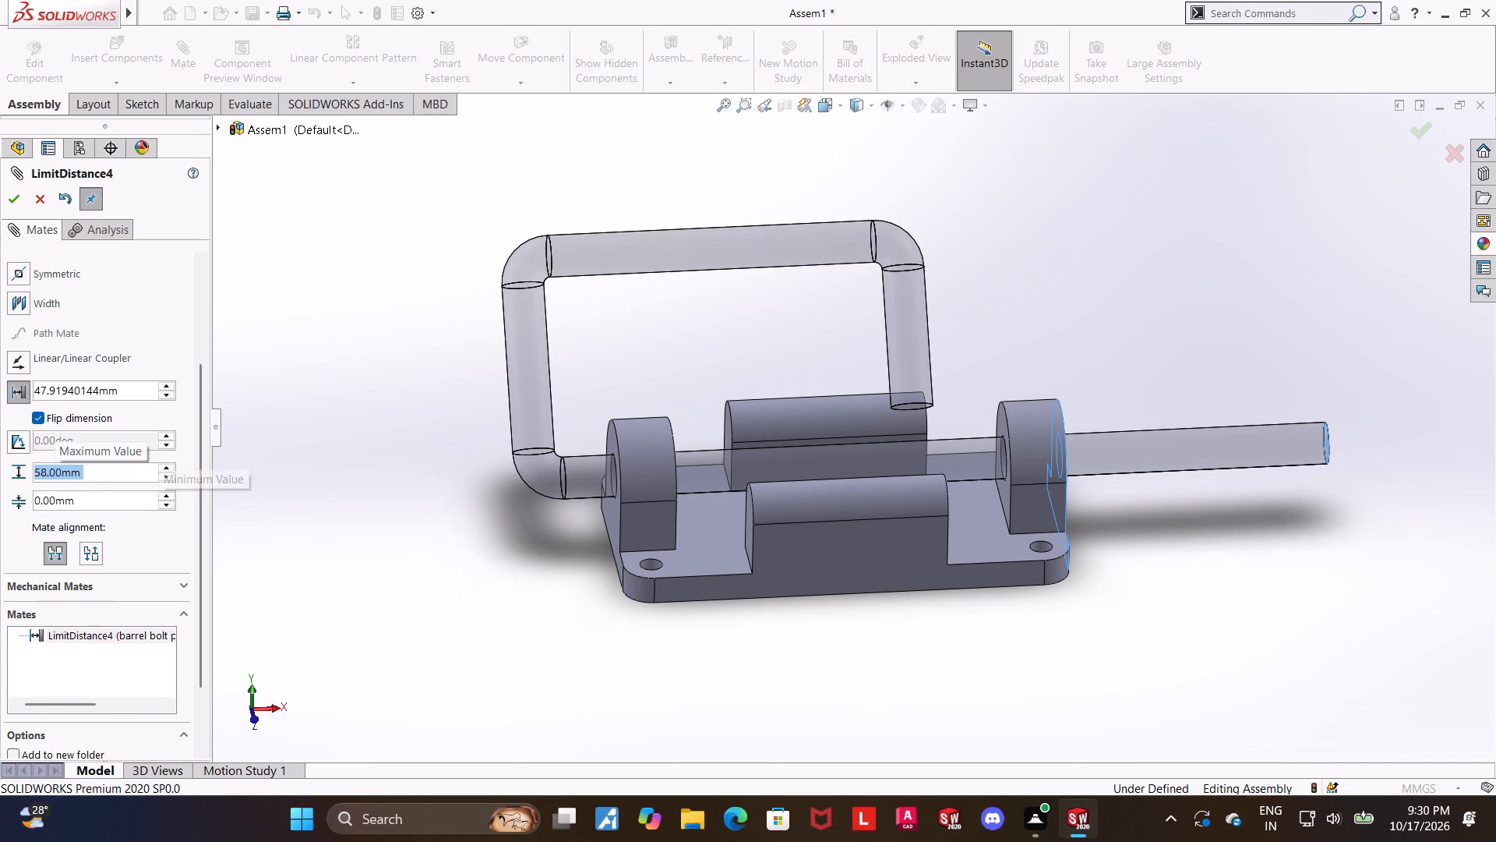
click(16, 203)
Slide the rod out to its maximum limit and back to check the bend against the near lug.
drag(559, 242, 710, 245)
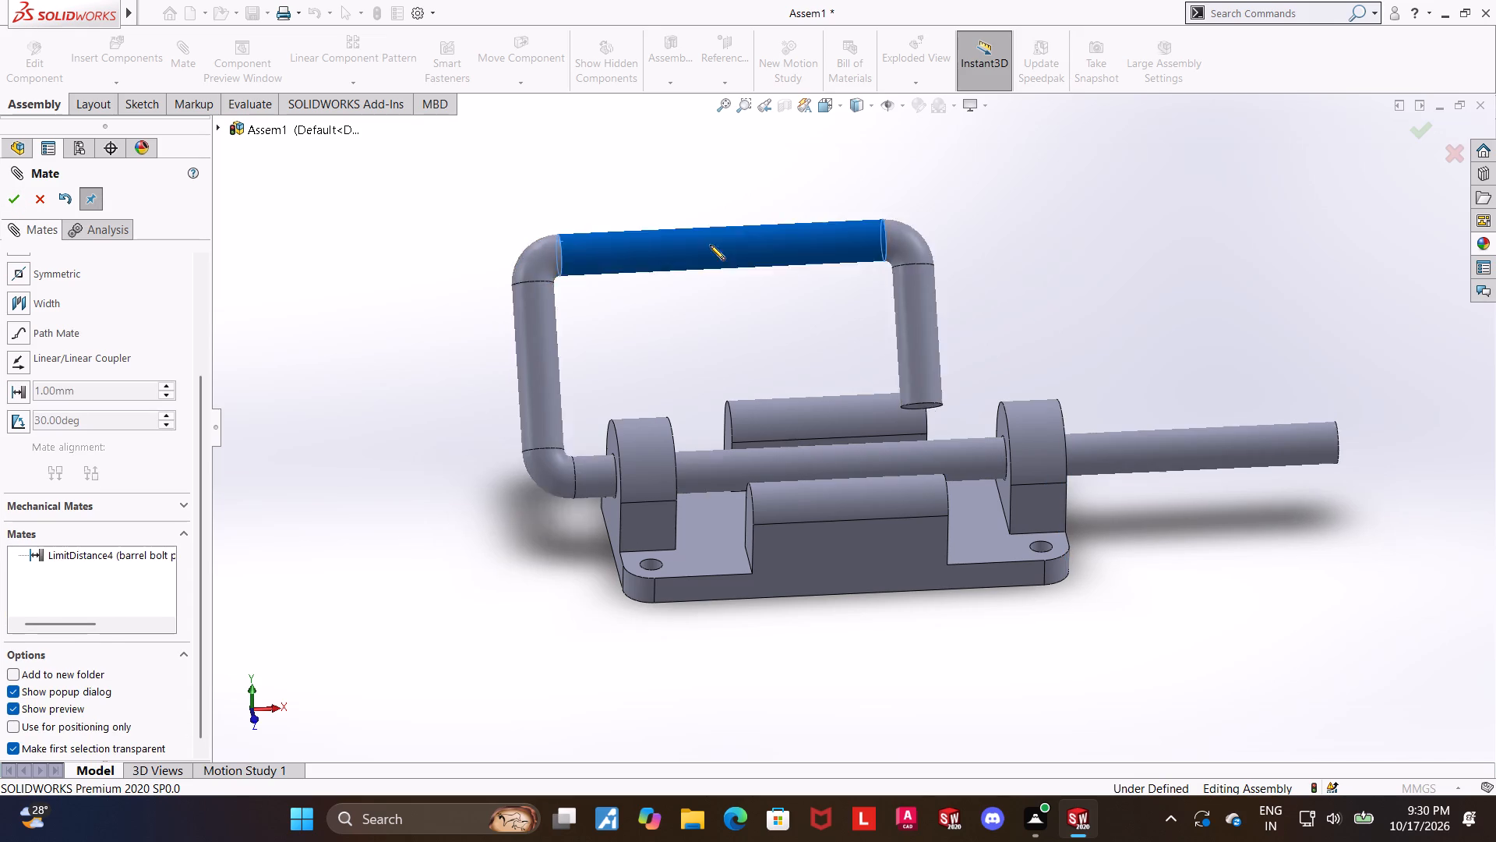
drag(710, 245, 728, 189)
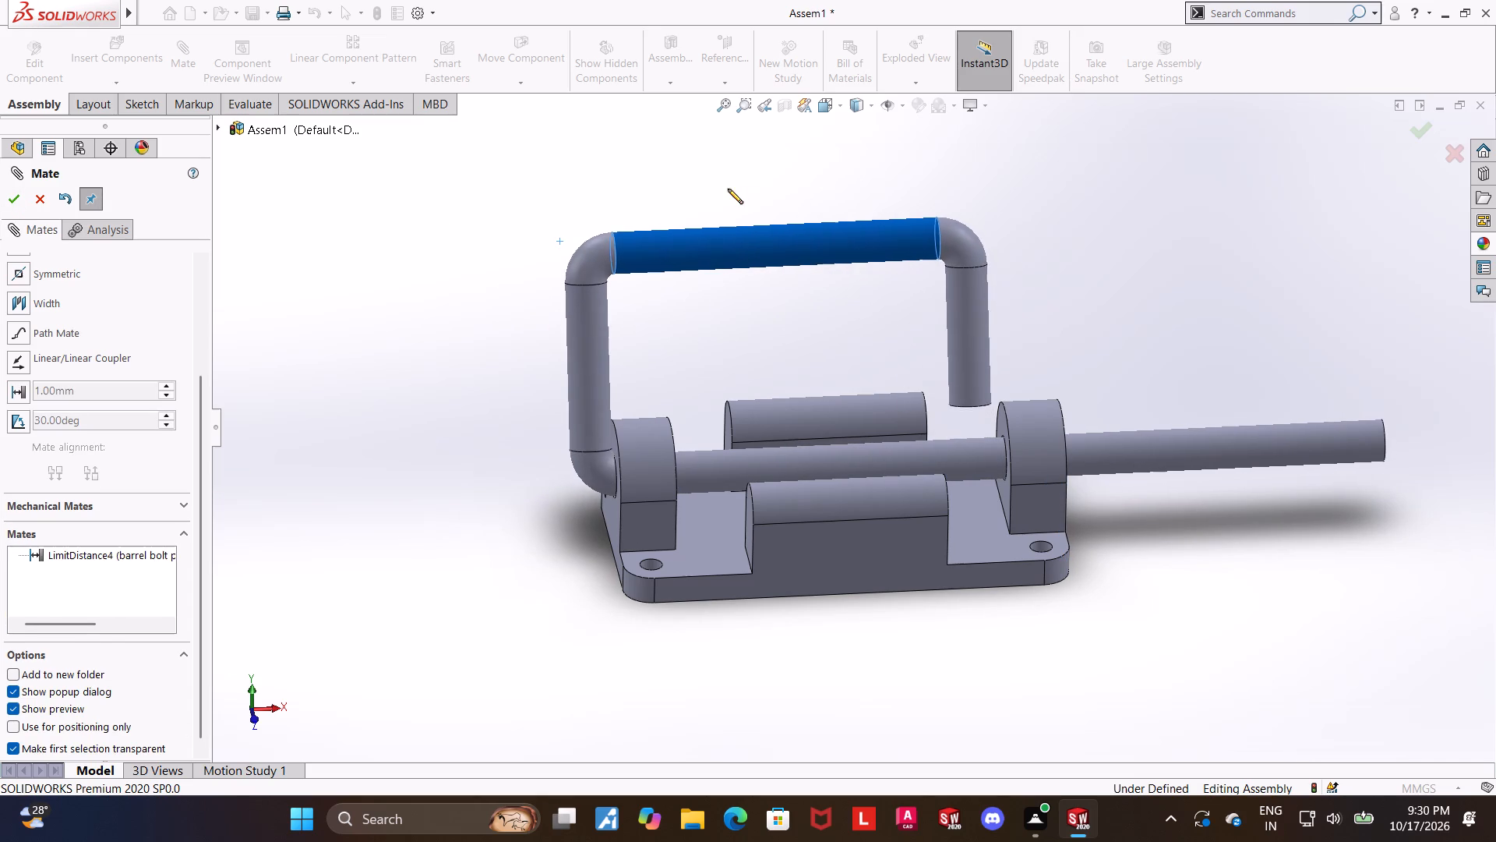
drag(728, 189, 580, 223)
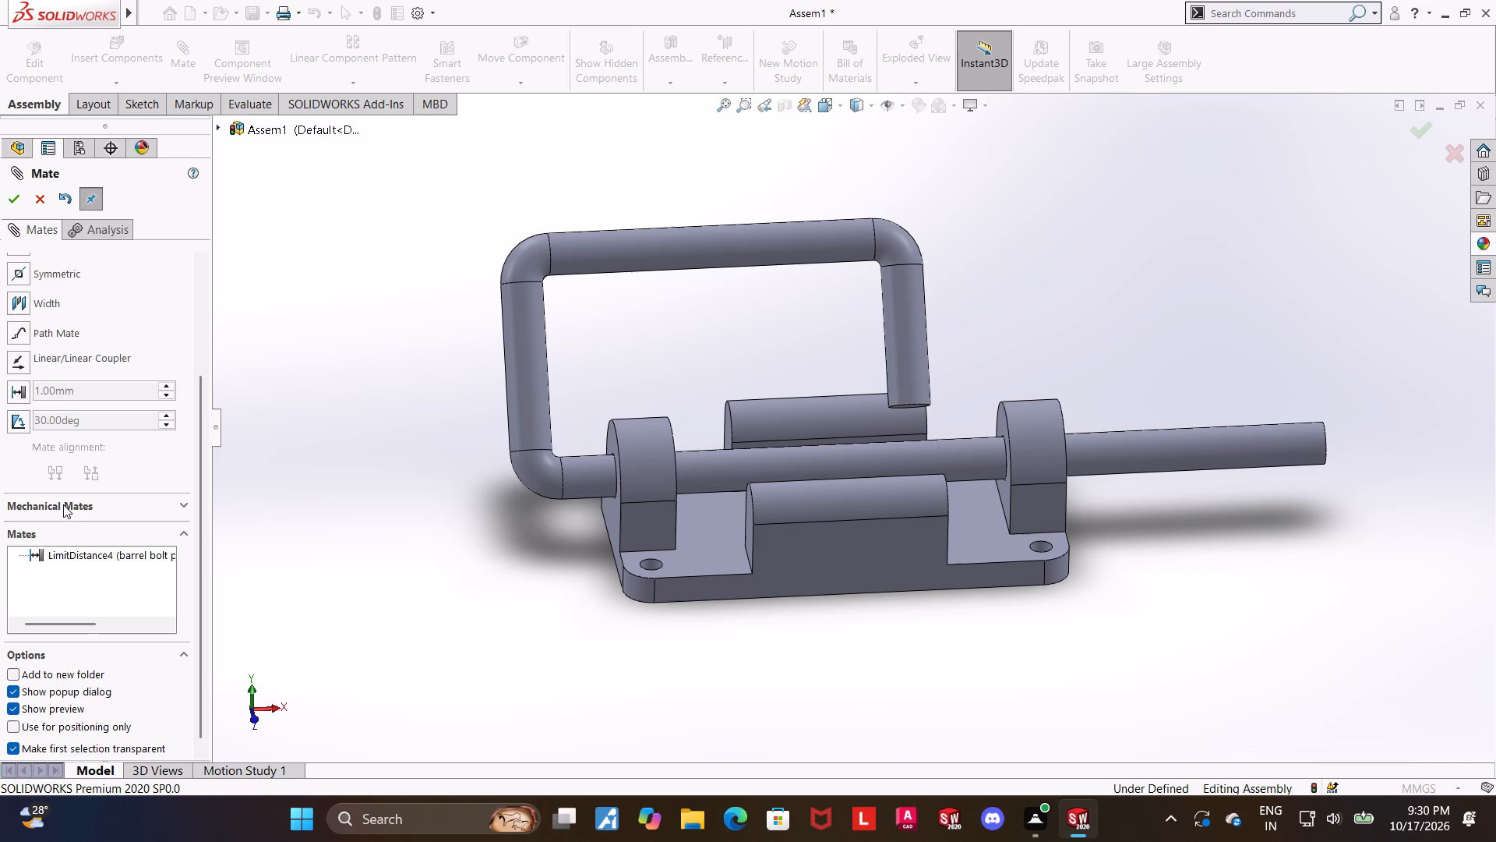
click(33, 203)
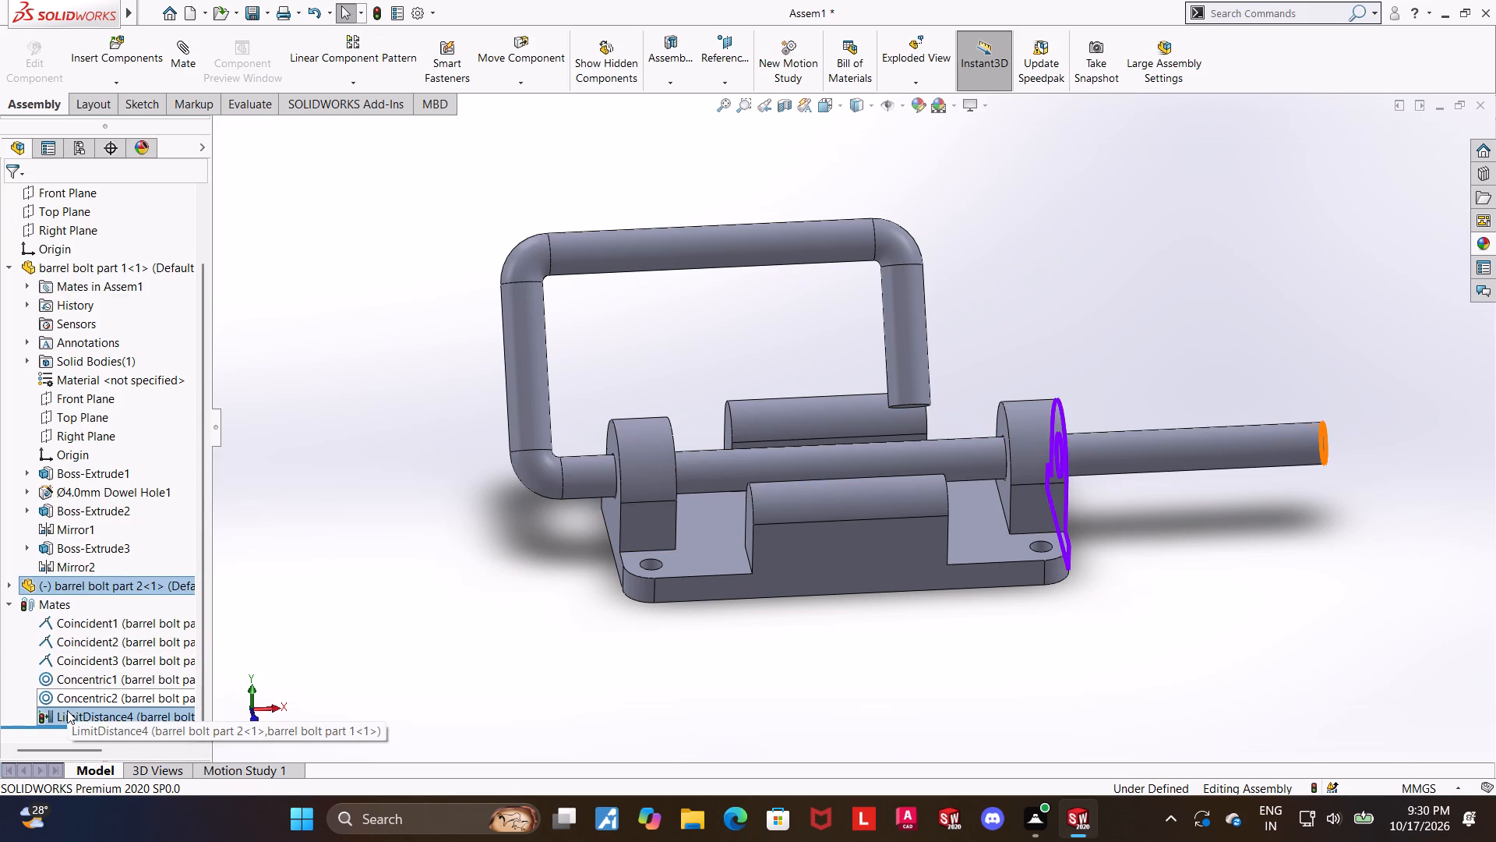
Edit the limit distance mate and set its maximum distance to 57.5 mm.
click(70, 716)
click(83, 665)
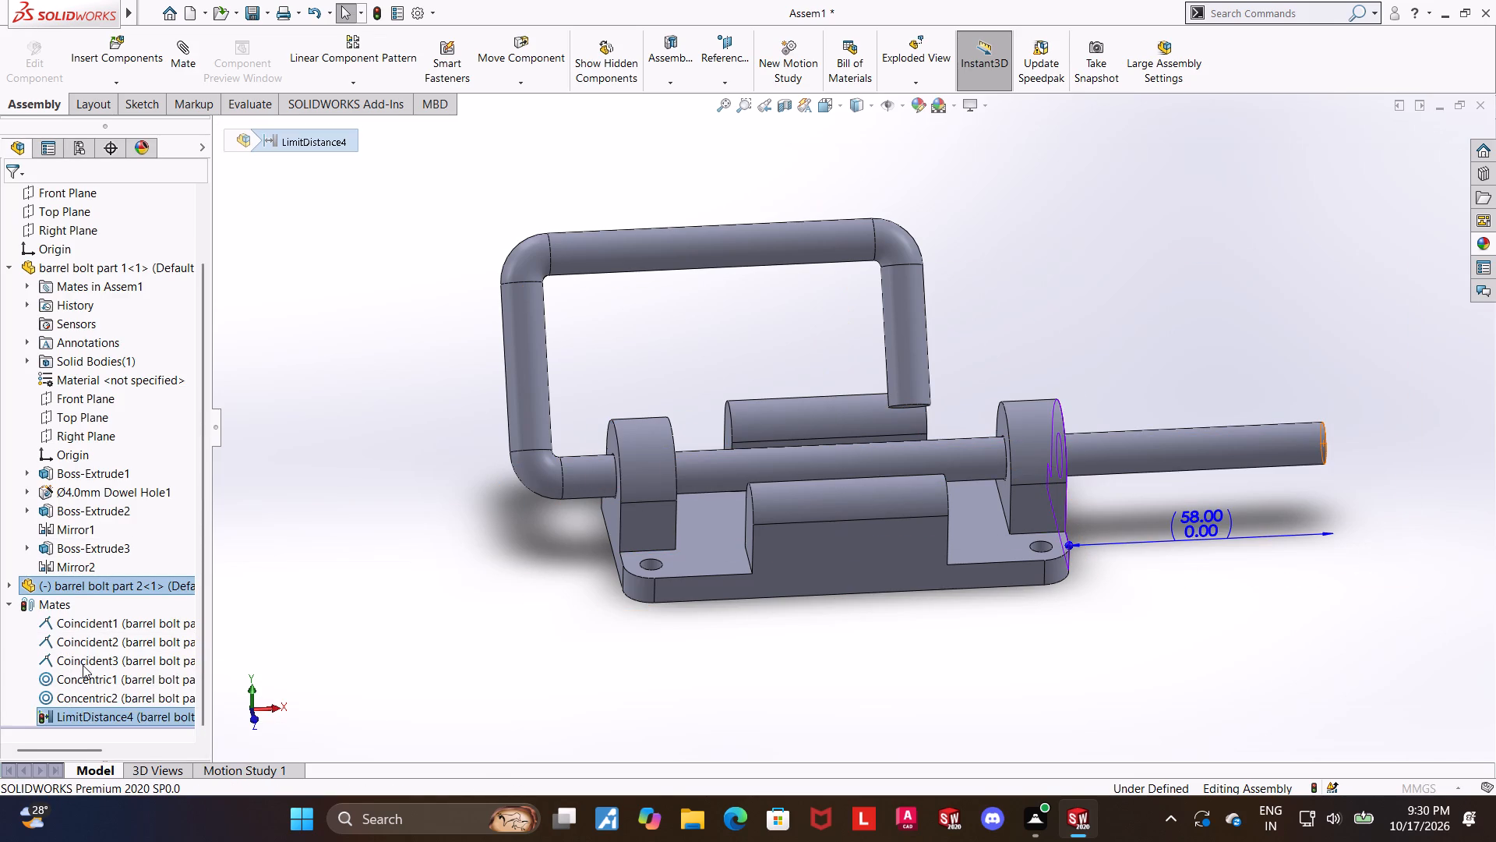
click(44, 538)
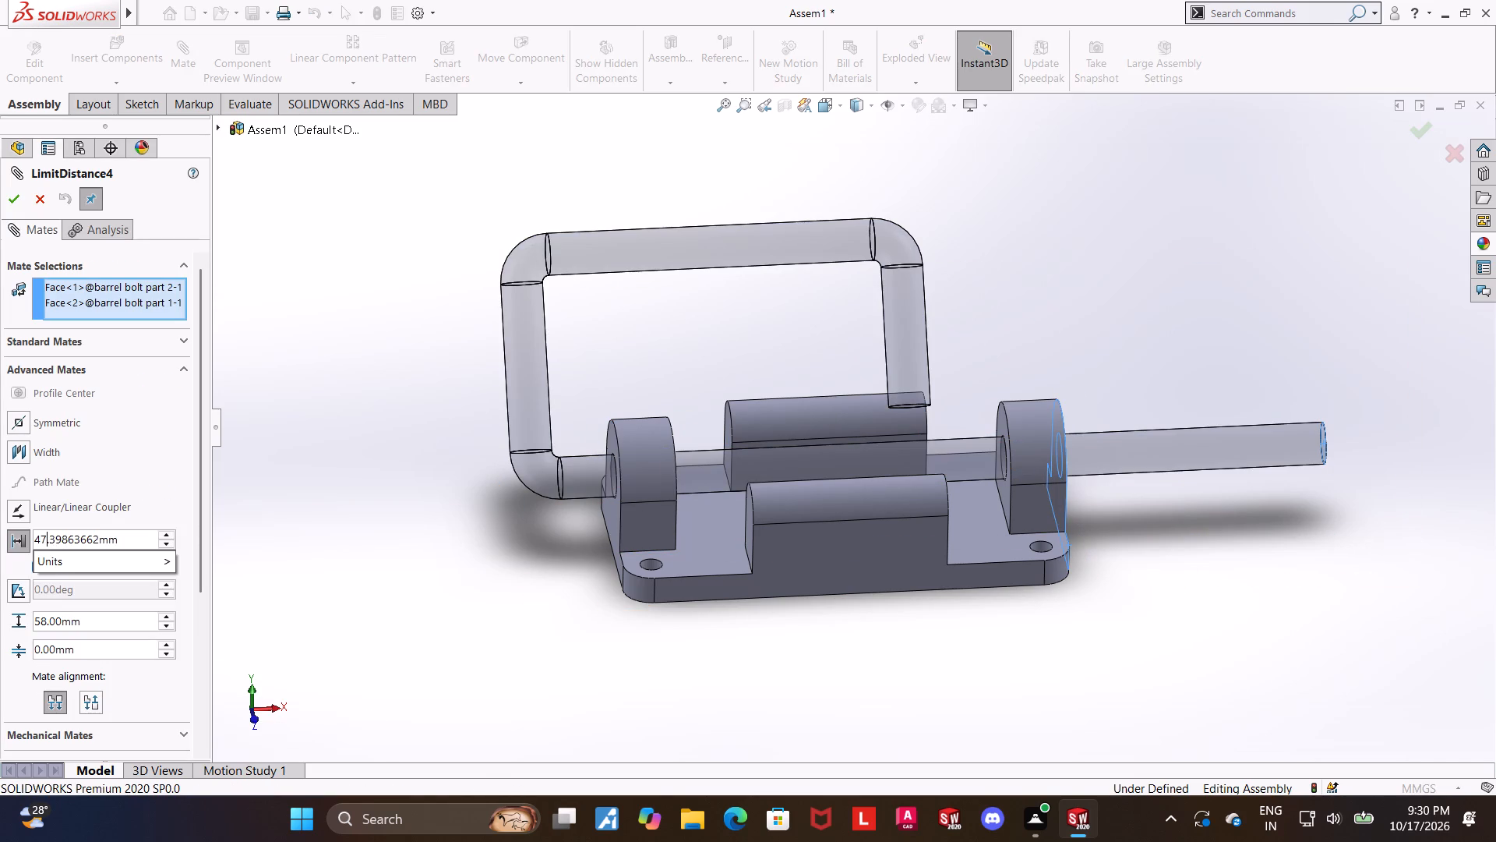
click(83, 629)
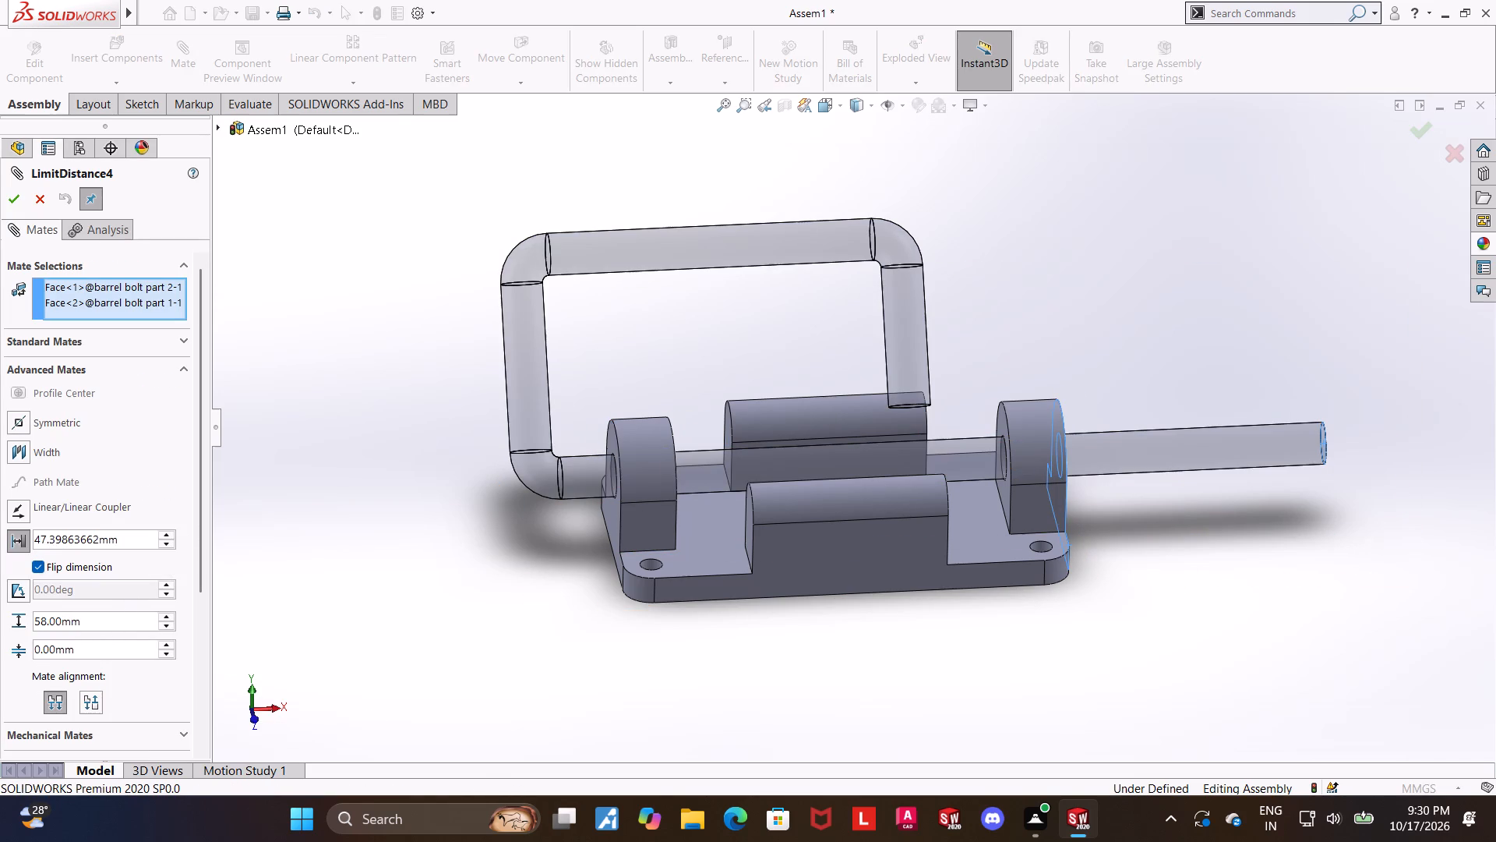
drag(93, 621, 0, 622)
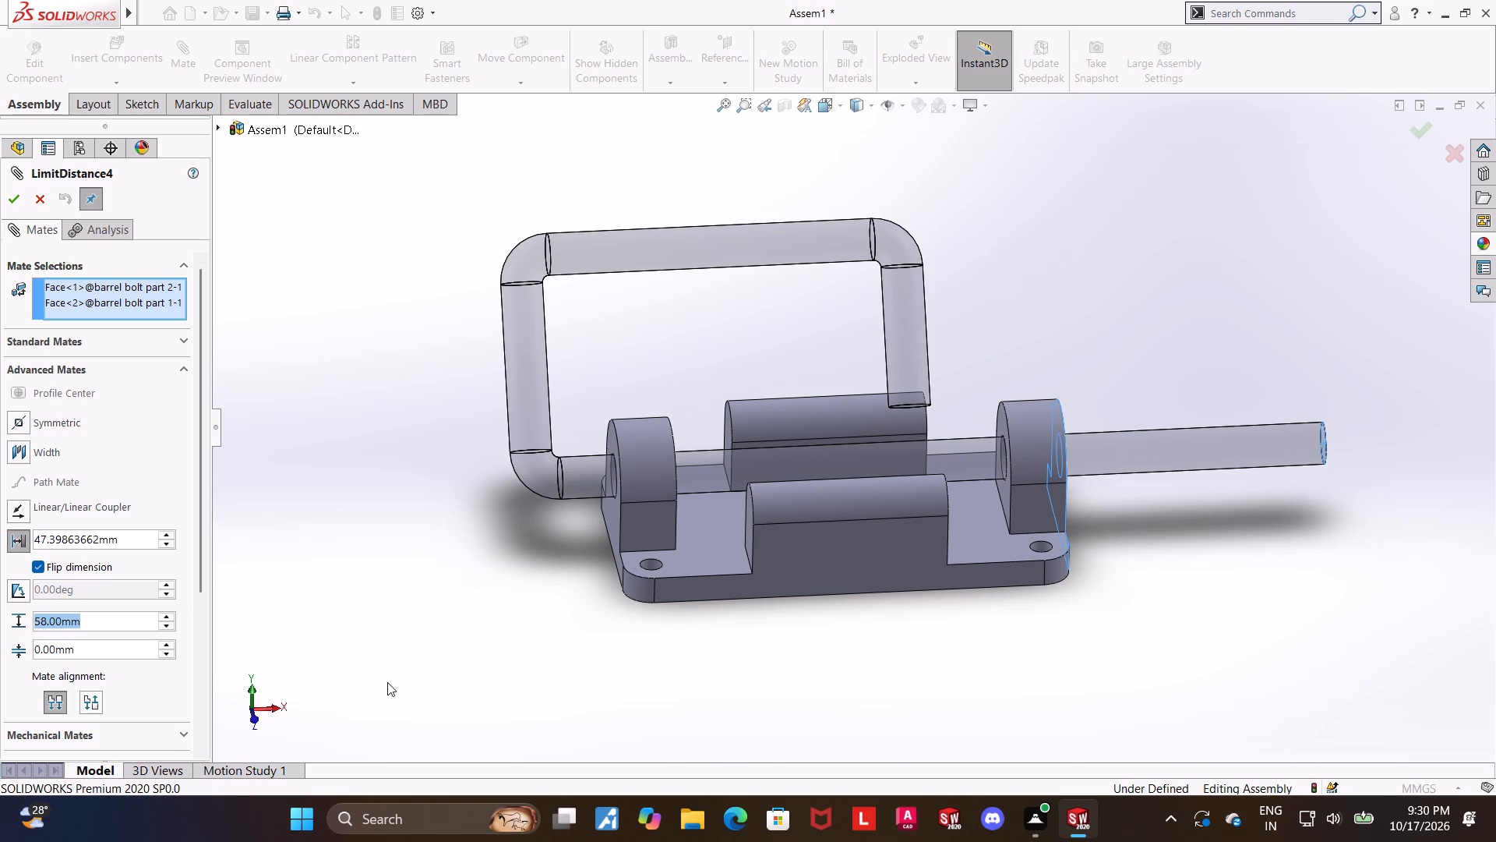
text(57.5)
key(Return)
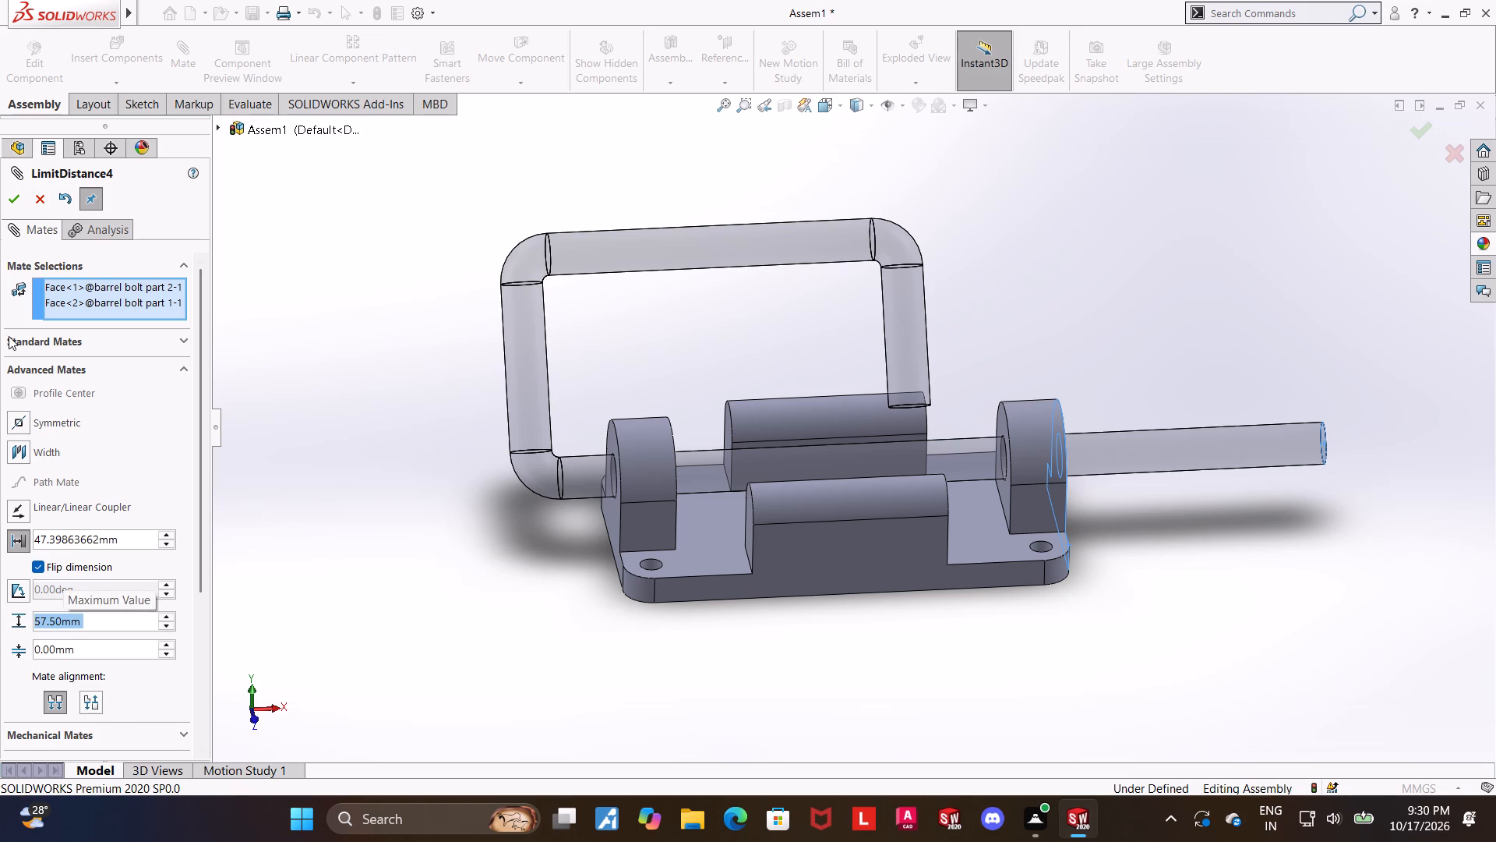
click(9, 206)
Extend the rod to its maximum limit and check the bend's contact with the near lug in the Front view.
drag(620, 260, 880, 213)
middle_drag(837, 333, 824, 307)
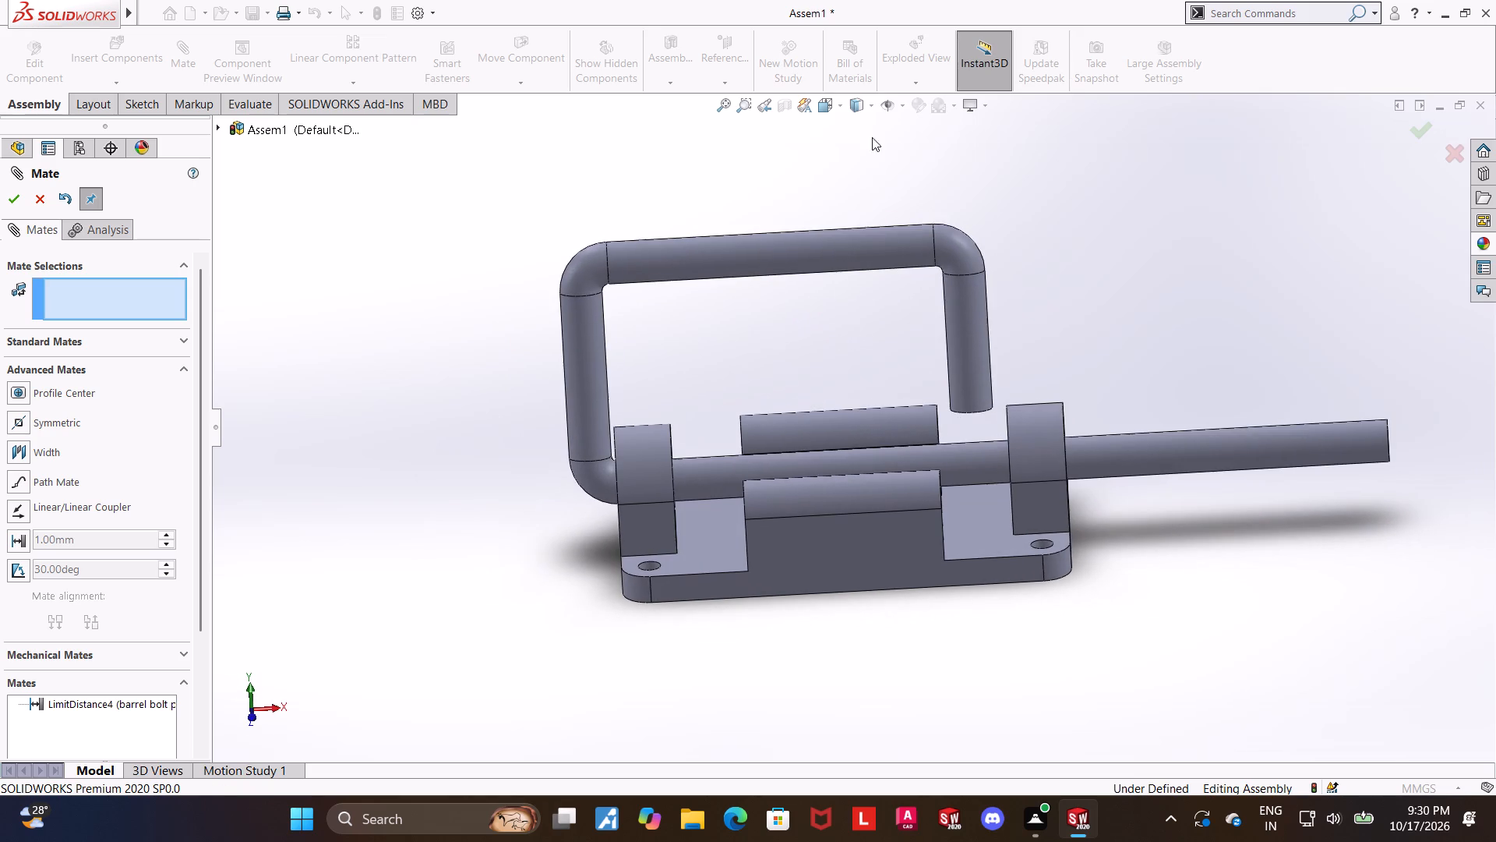
click(815, 99)
click(603, 554)
scroll(526, 504, down, 4)
scroll(766, 214, up, 4)
scroll(941, 246, down, 2)
scroll(931, 378, up, 3)
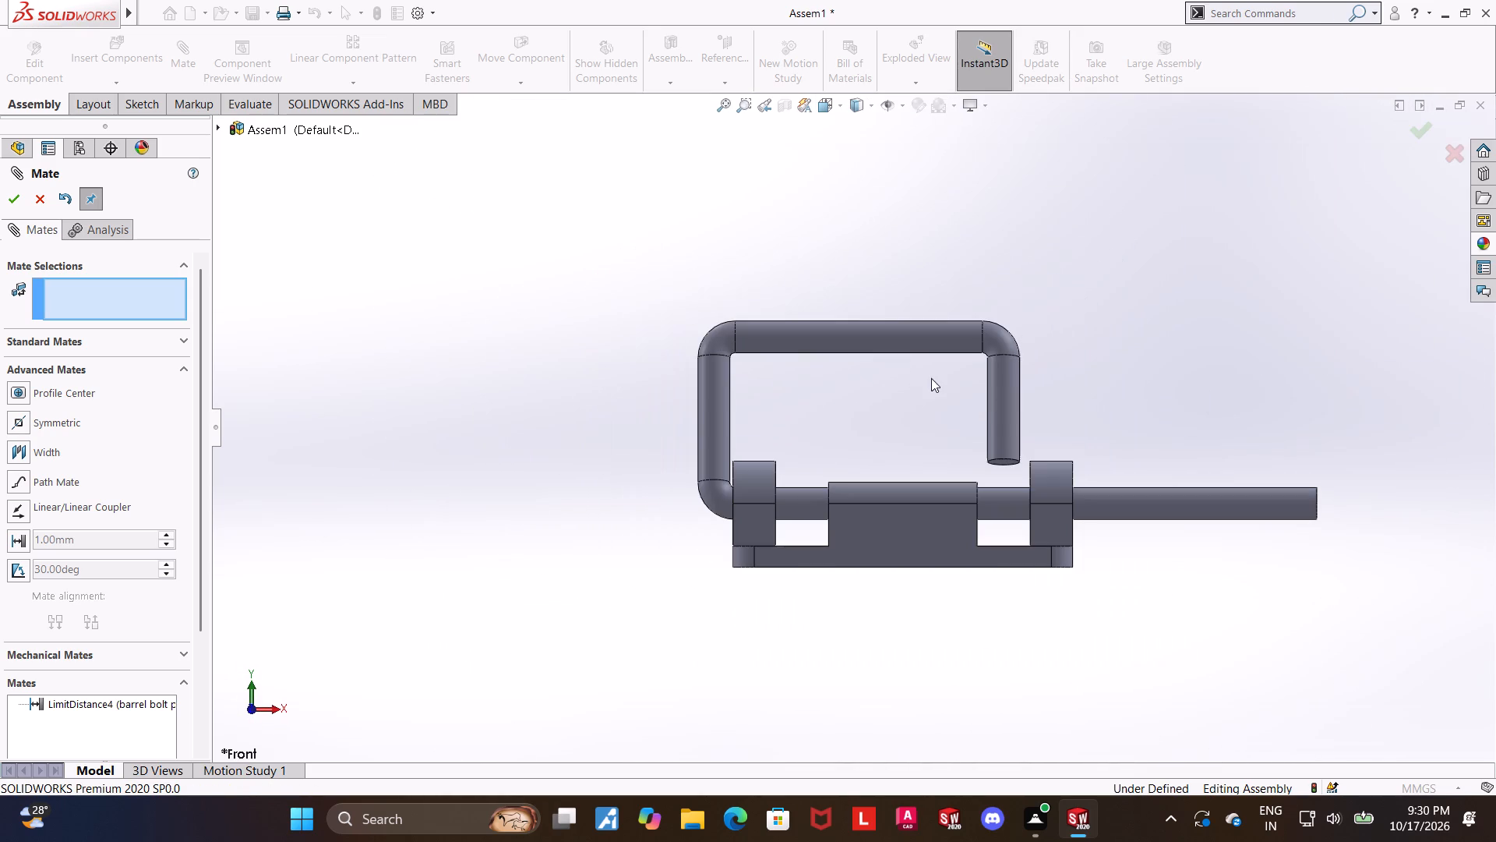
click(912, 367)
click(44, 208)
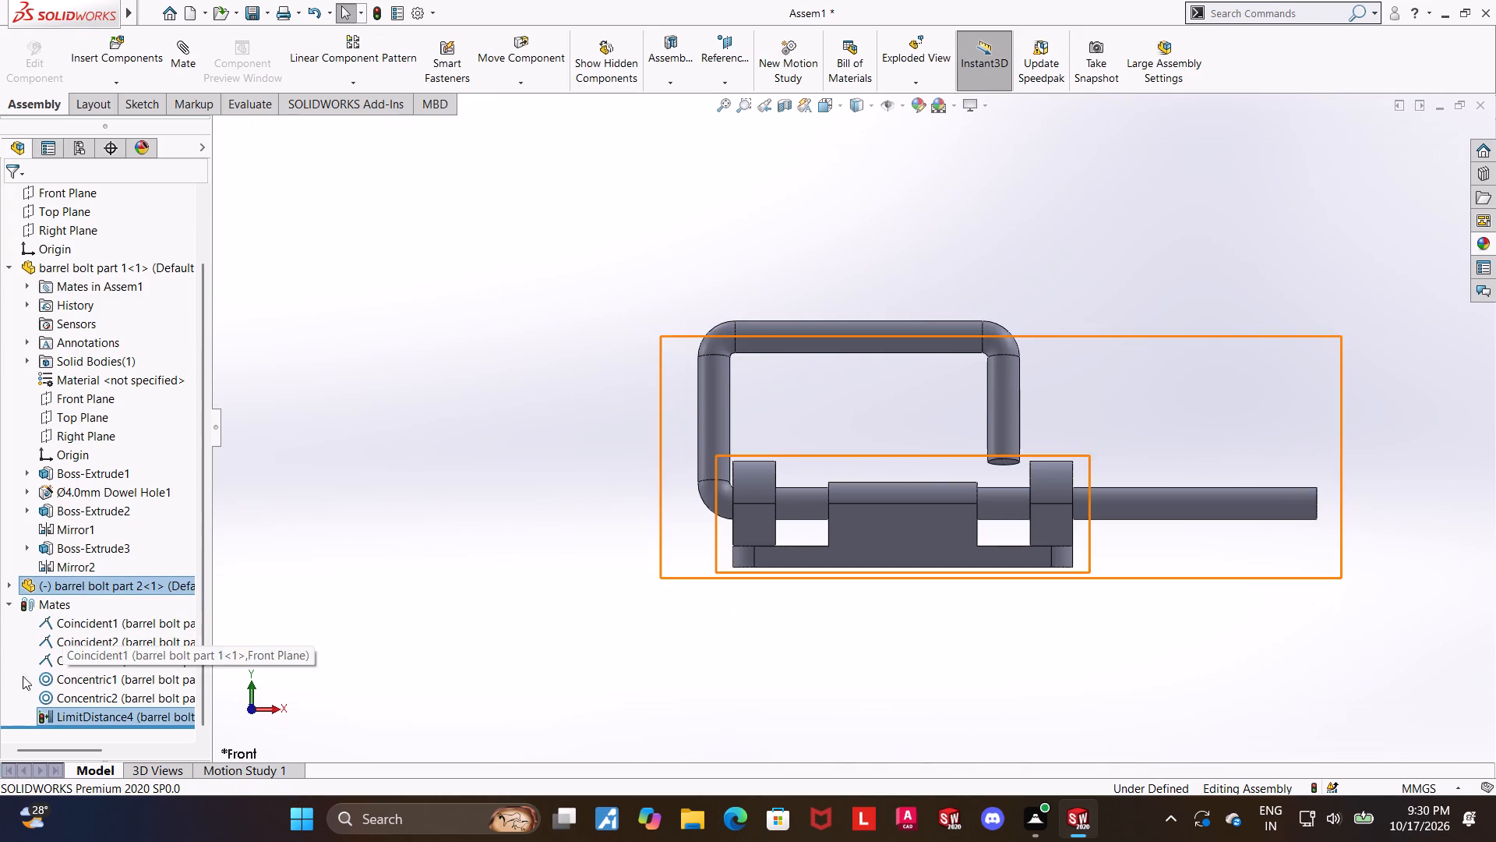
Rotate the handle and slide the rod back and forth through its full travel to test the motion.
drag(925, 323, 981, 317)
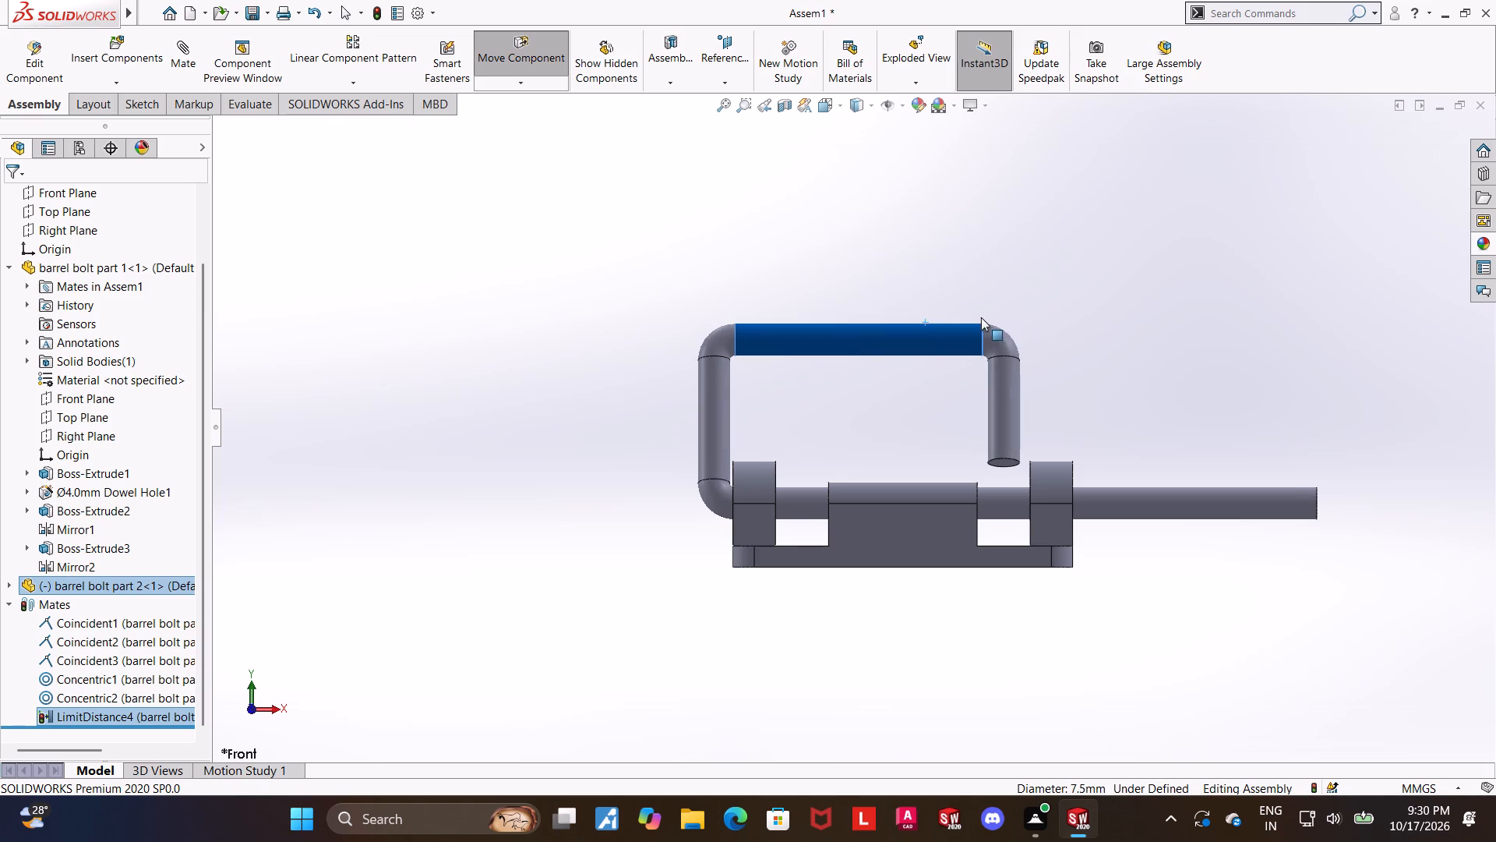
drag(981, 317, 1110, 380)
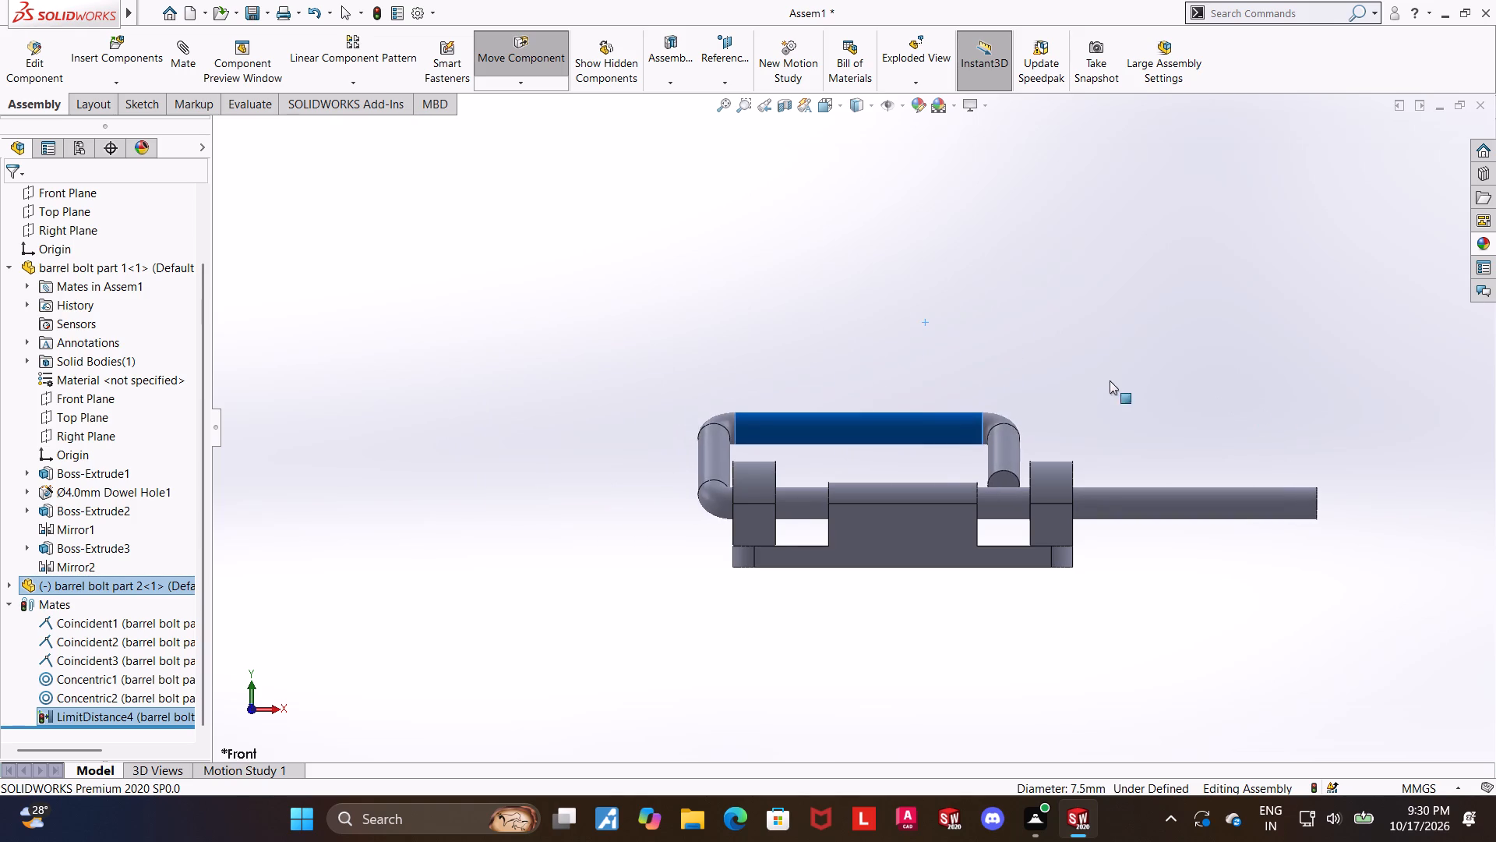
drag(1110, 380, 448, 250)
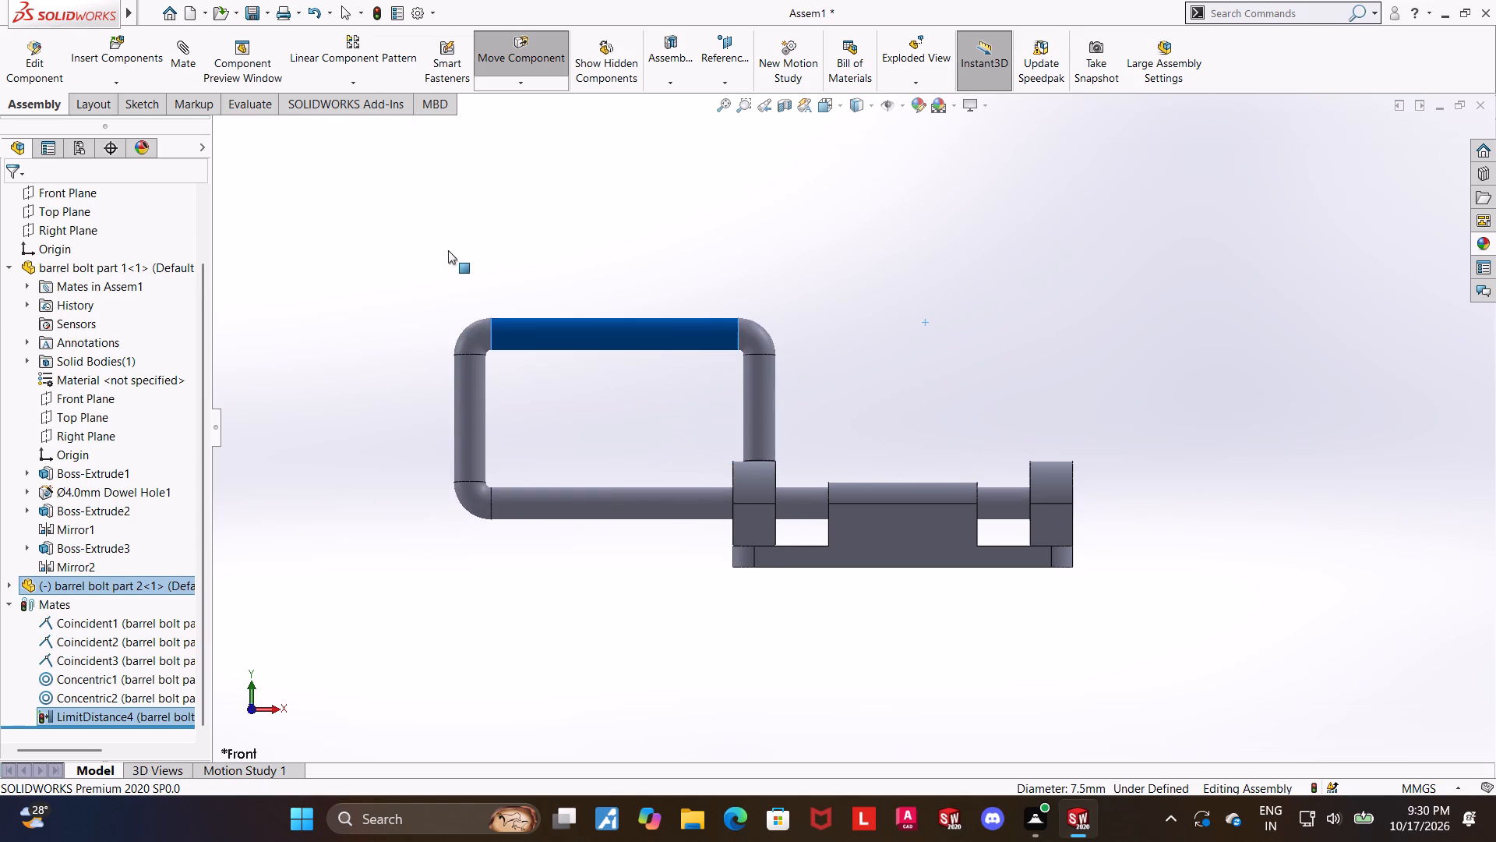
drag(448, 250, 1032, 315)
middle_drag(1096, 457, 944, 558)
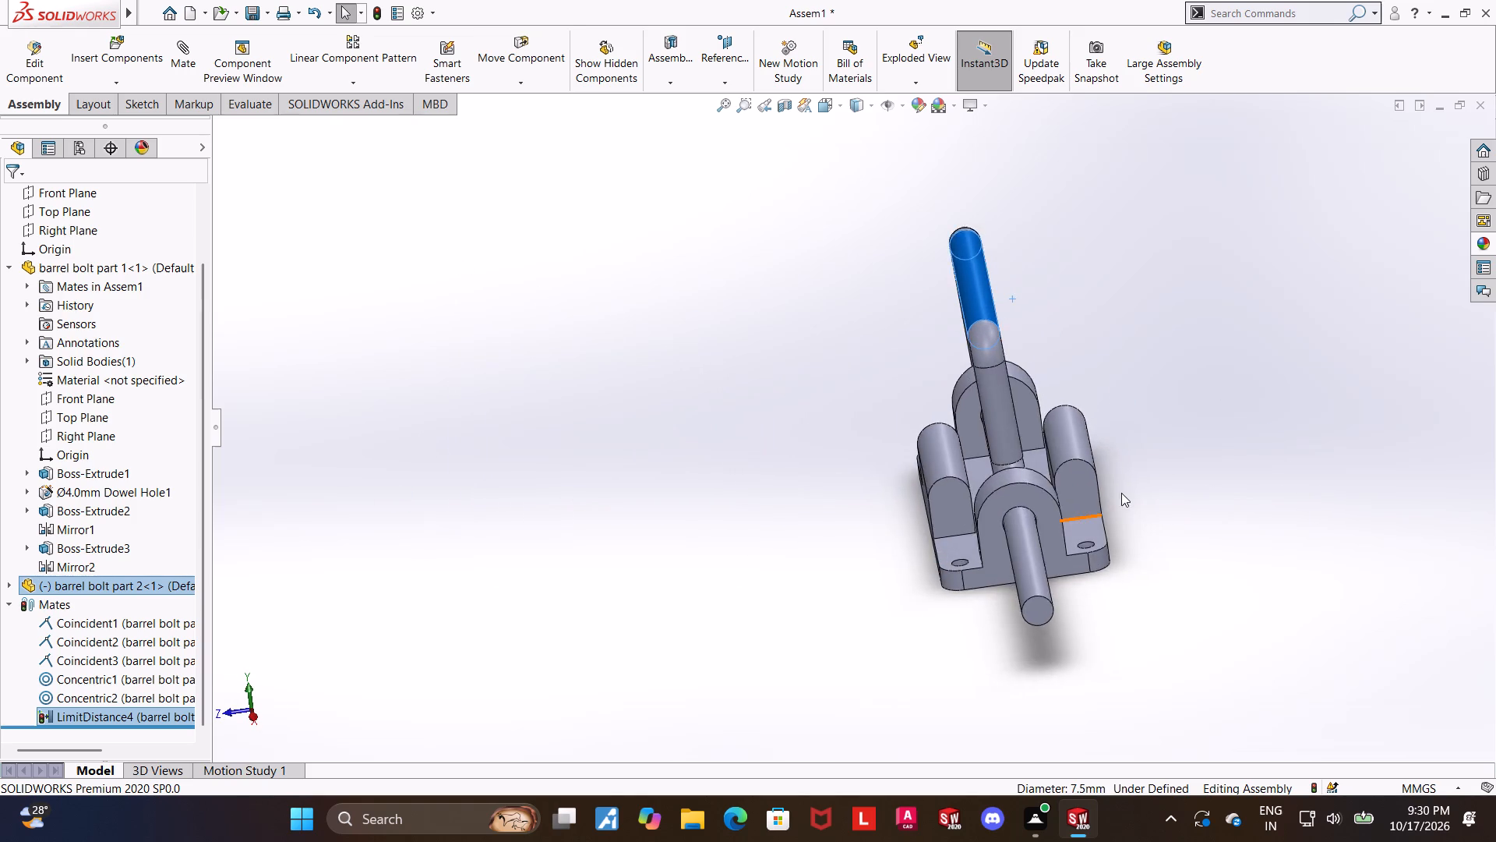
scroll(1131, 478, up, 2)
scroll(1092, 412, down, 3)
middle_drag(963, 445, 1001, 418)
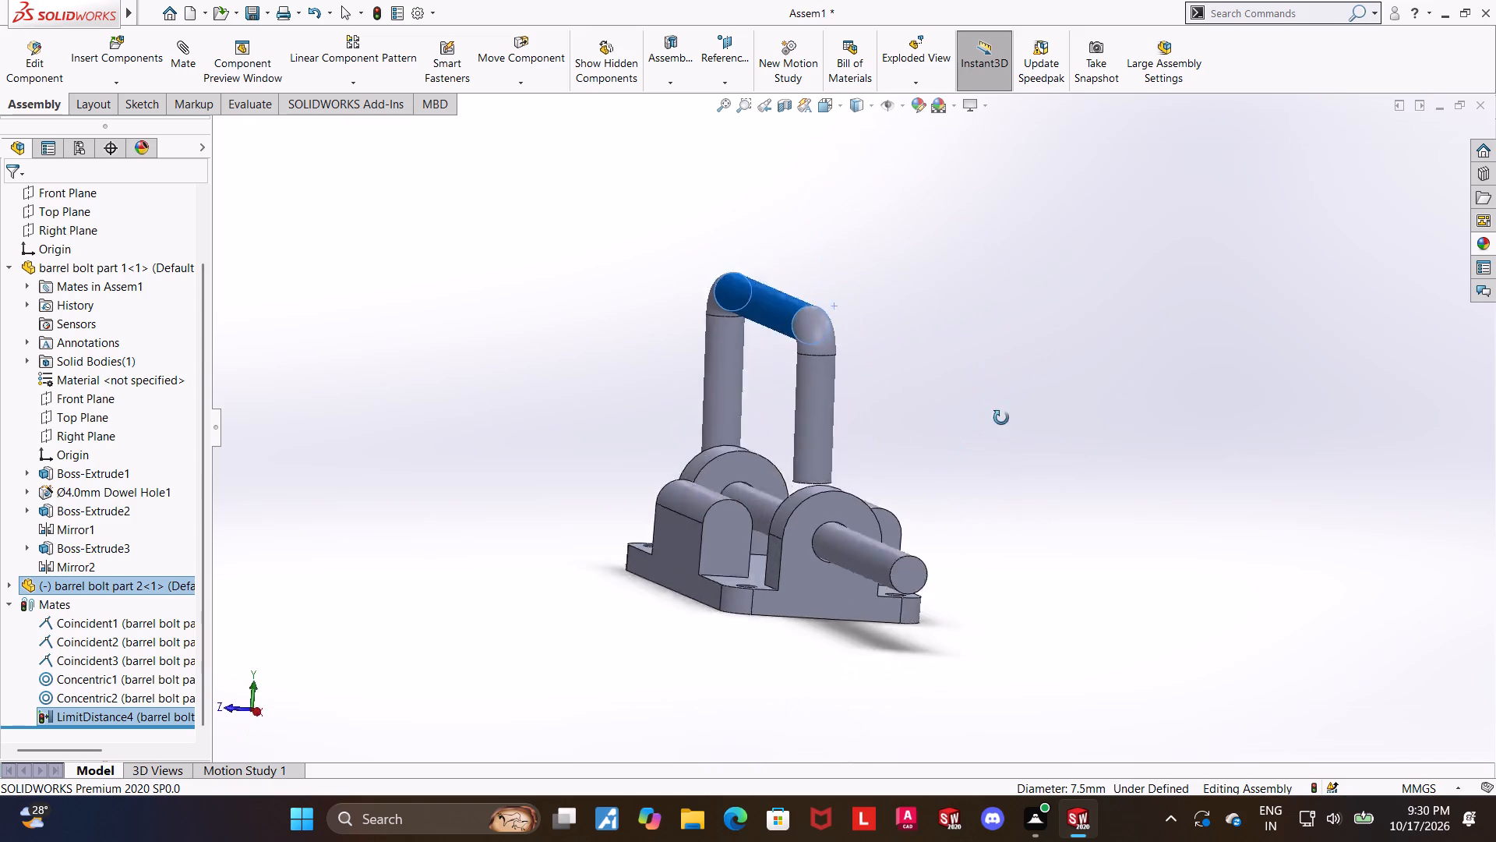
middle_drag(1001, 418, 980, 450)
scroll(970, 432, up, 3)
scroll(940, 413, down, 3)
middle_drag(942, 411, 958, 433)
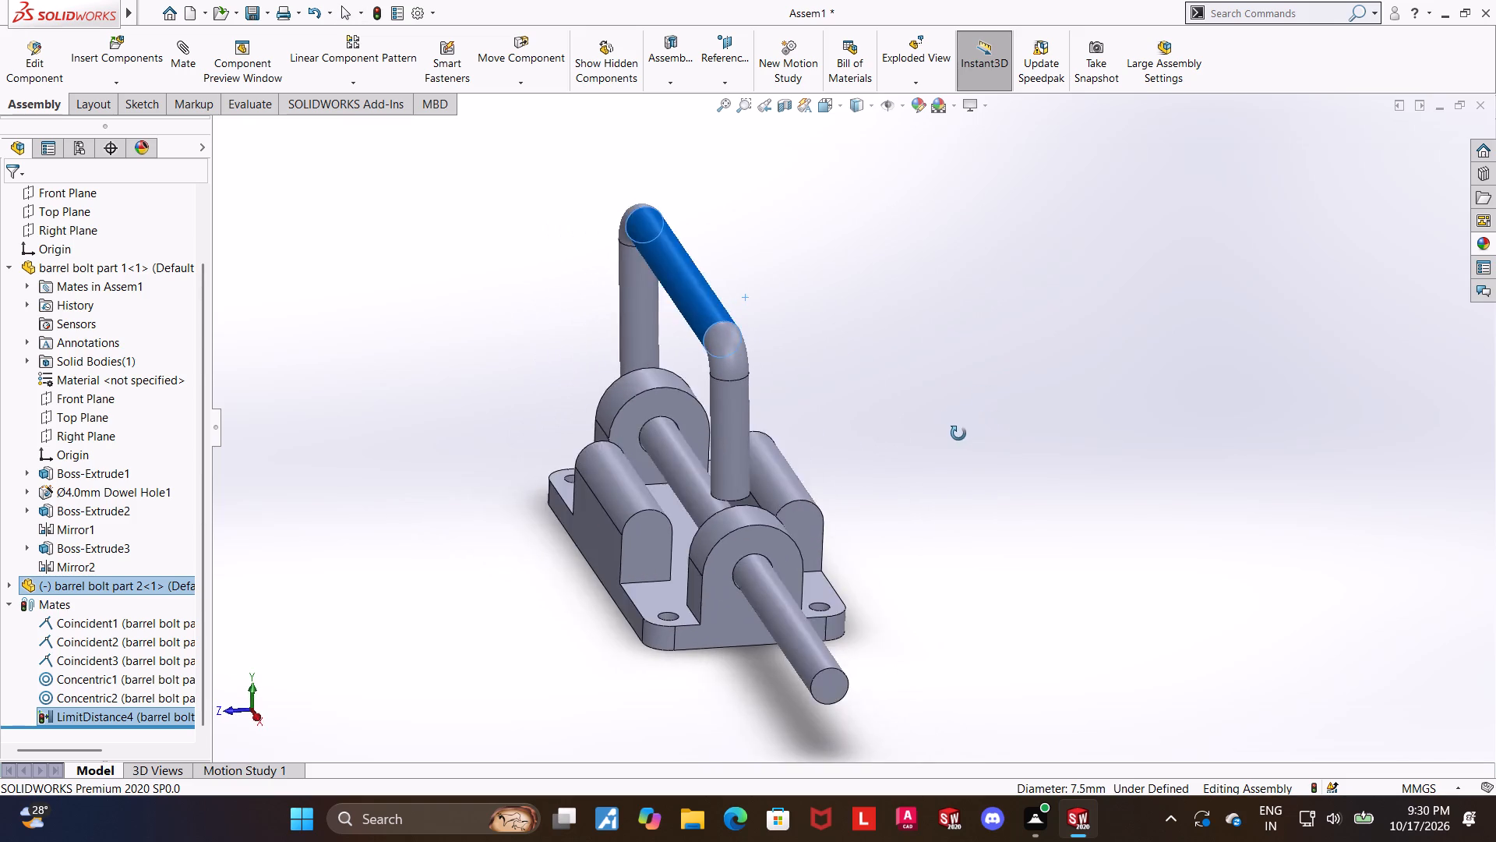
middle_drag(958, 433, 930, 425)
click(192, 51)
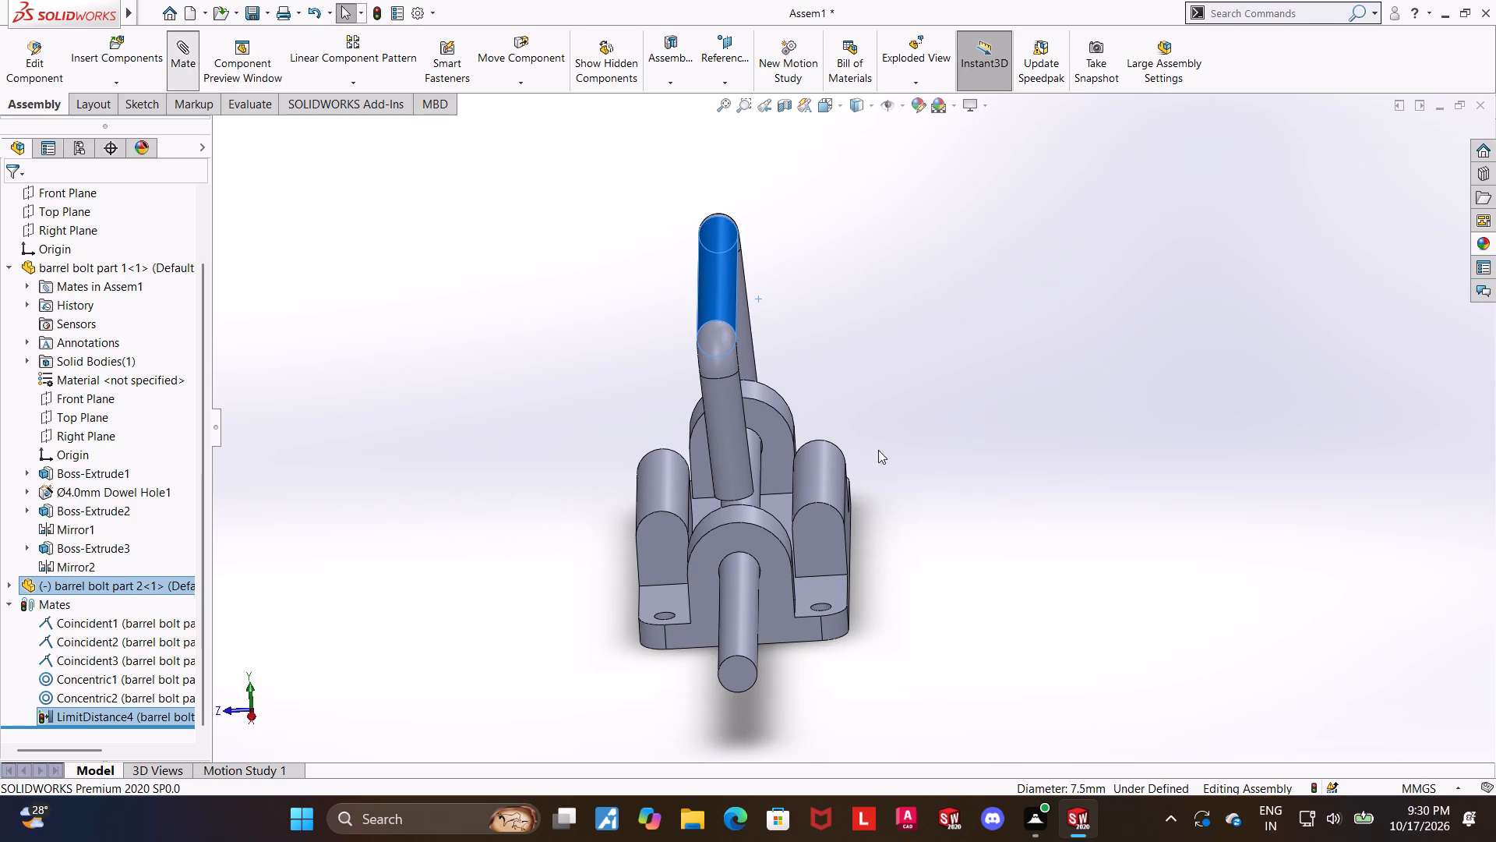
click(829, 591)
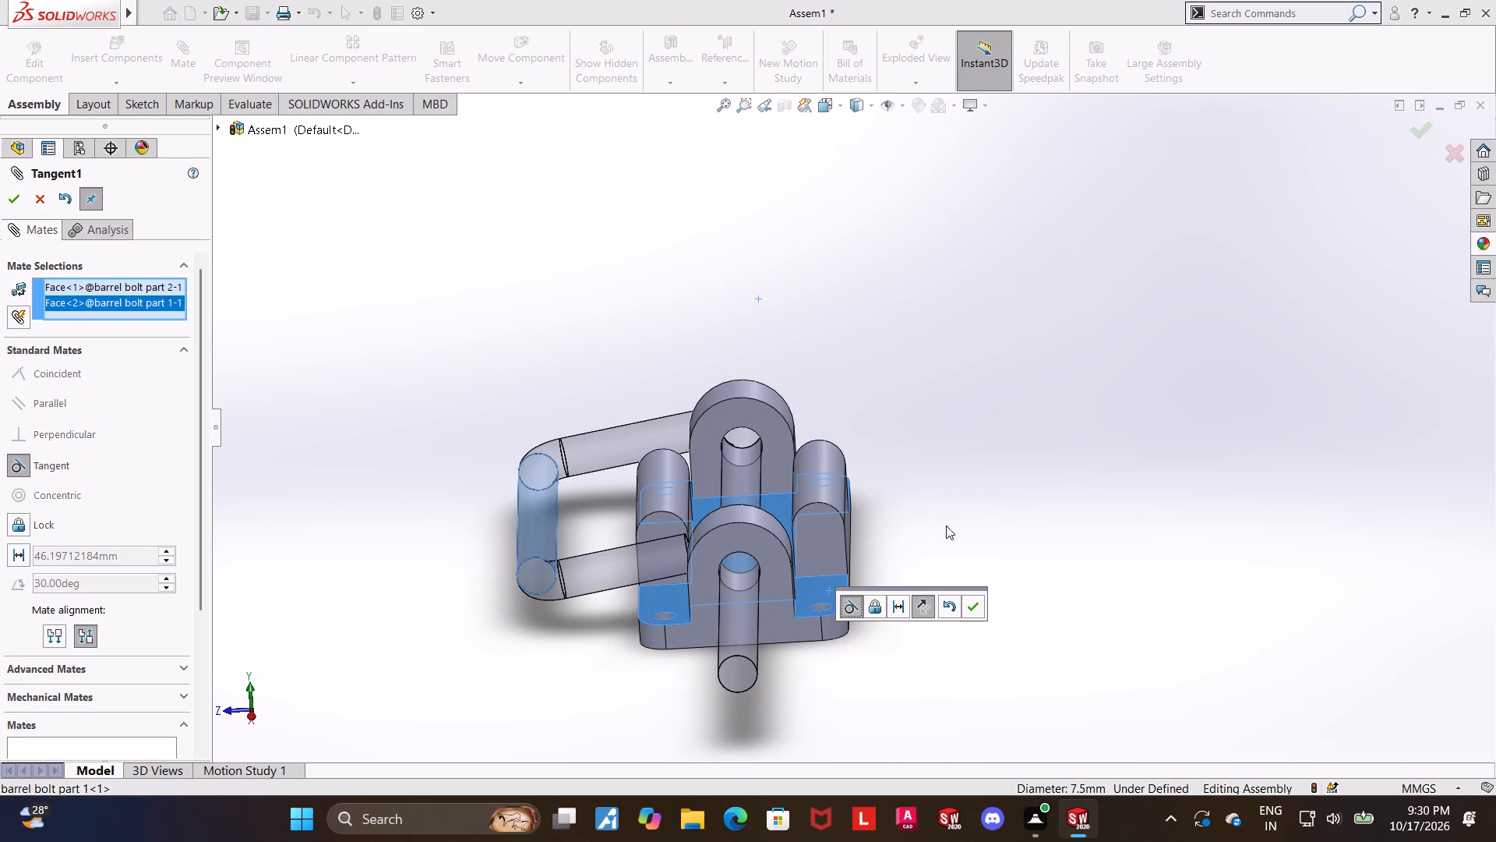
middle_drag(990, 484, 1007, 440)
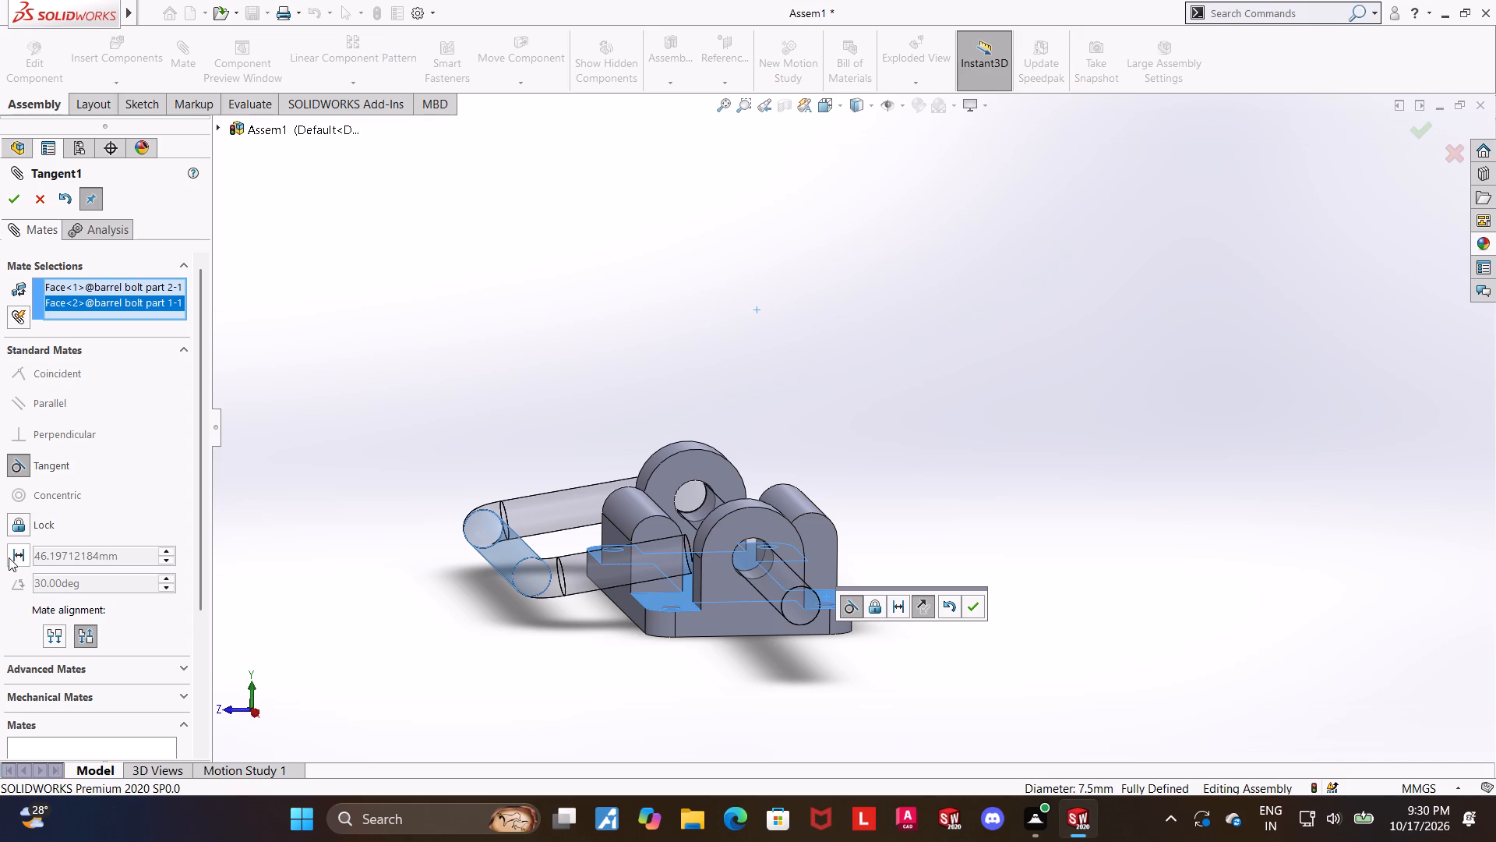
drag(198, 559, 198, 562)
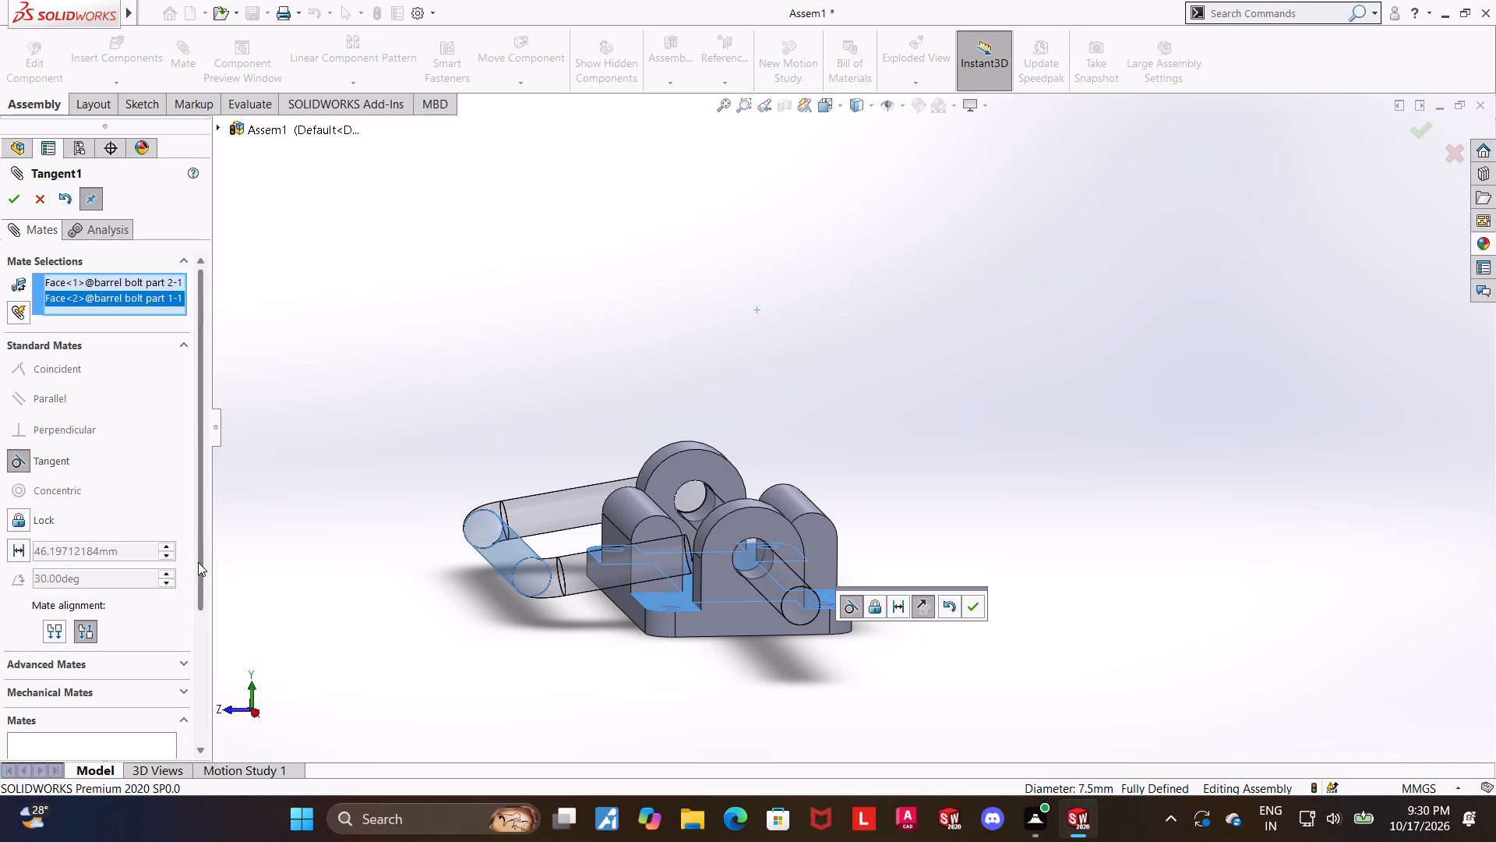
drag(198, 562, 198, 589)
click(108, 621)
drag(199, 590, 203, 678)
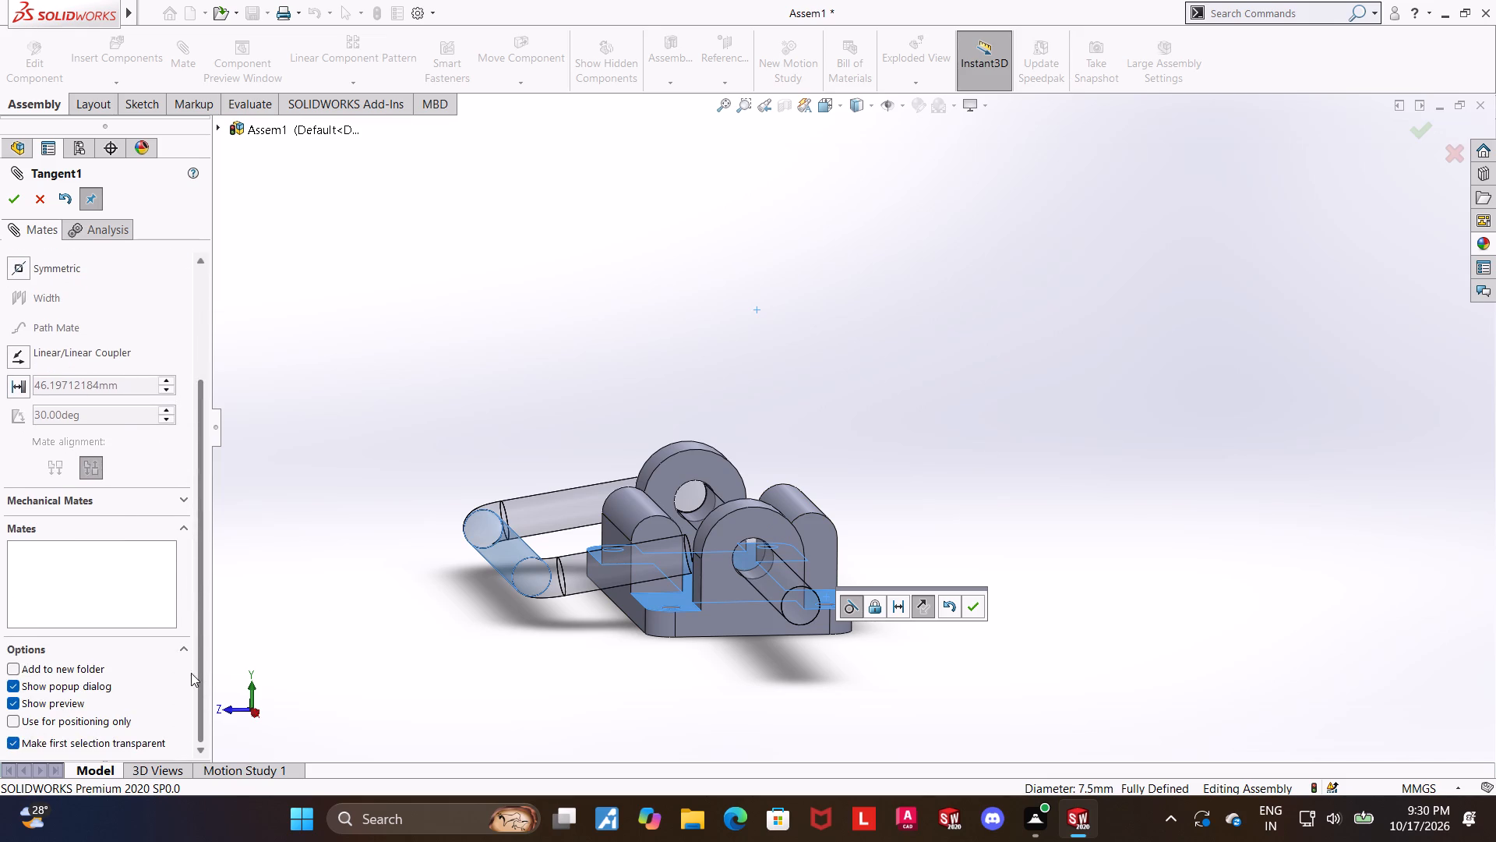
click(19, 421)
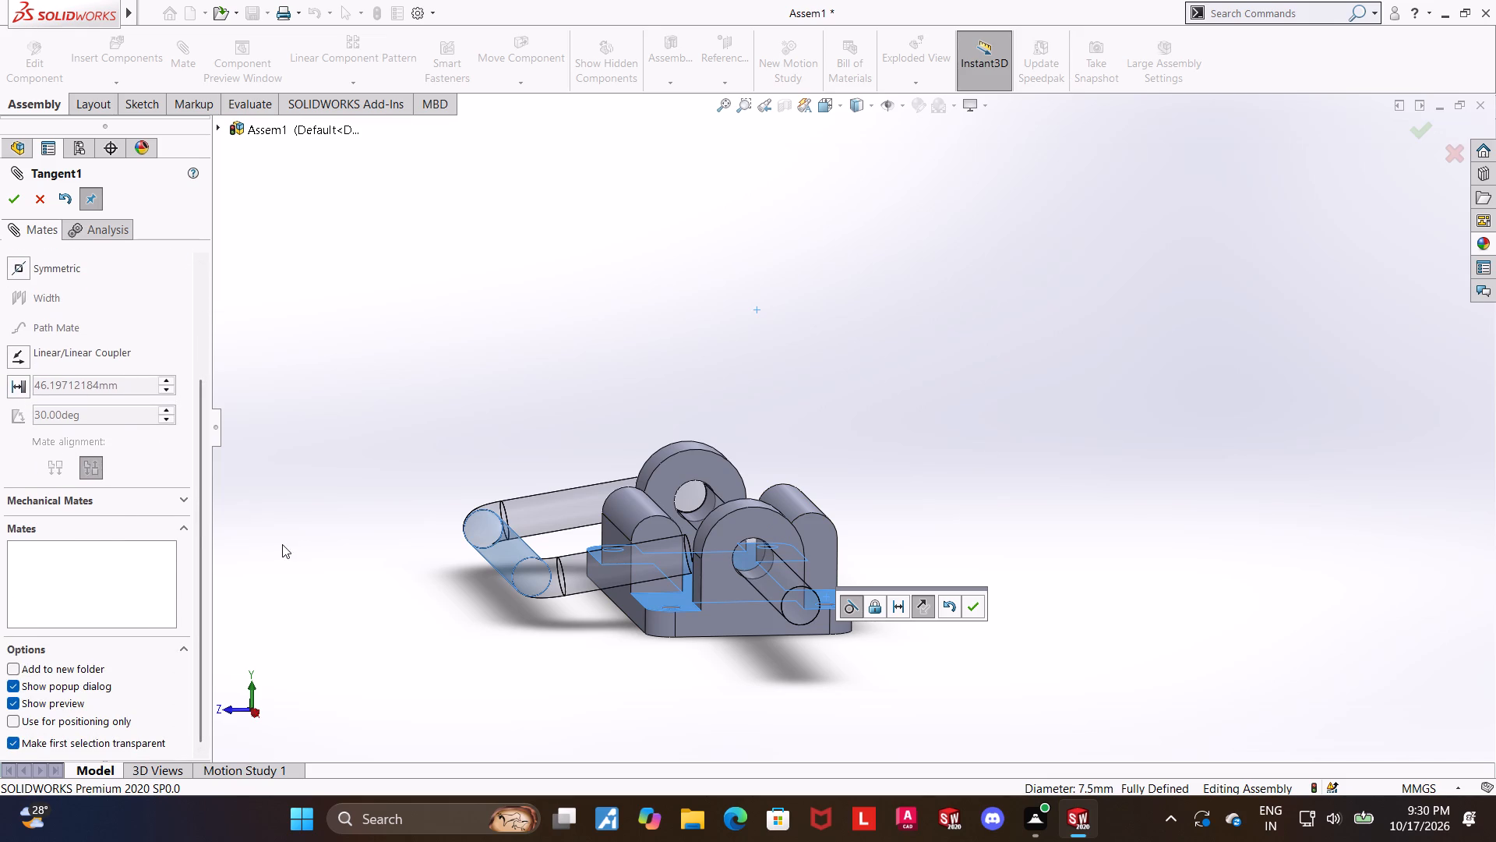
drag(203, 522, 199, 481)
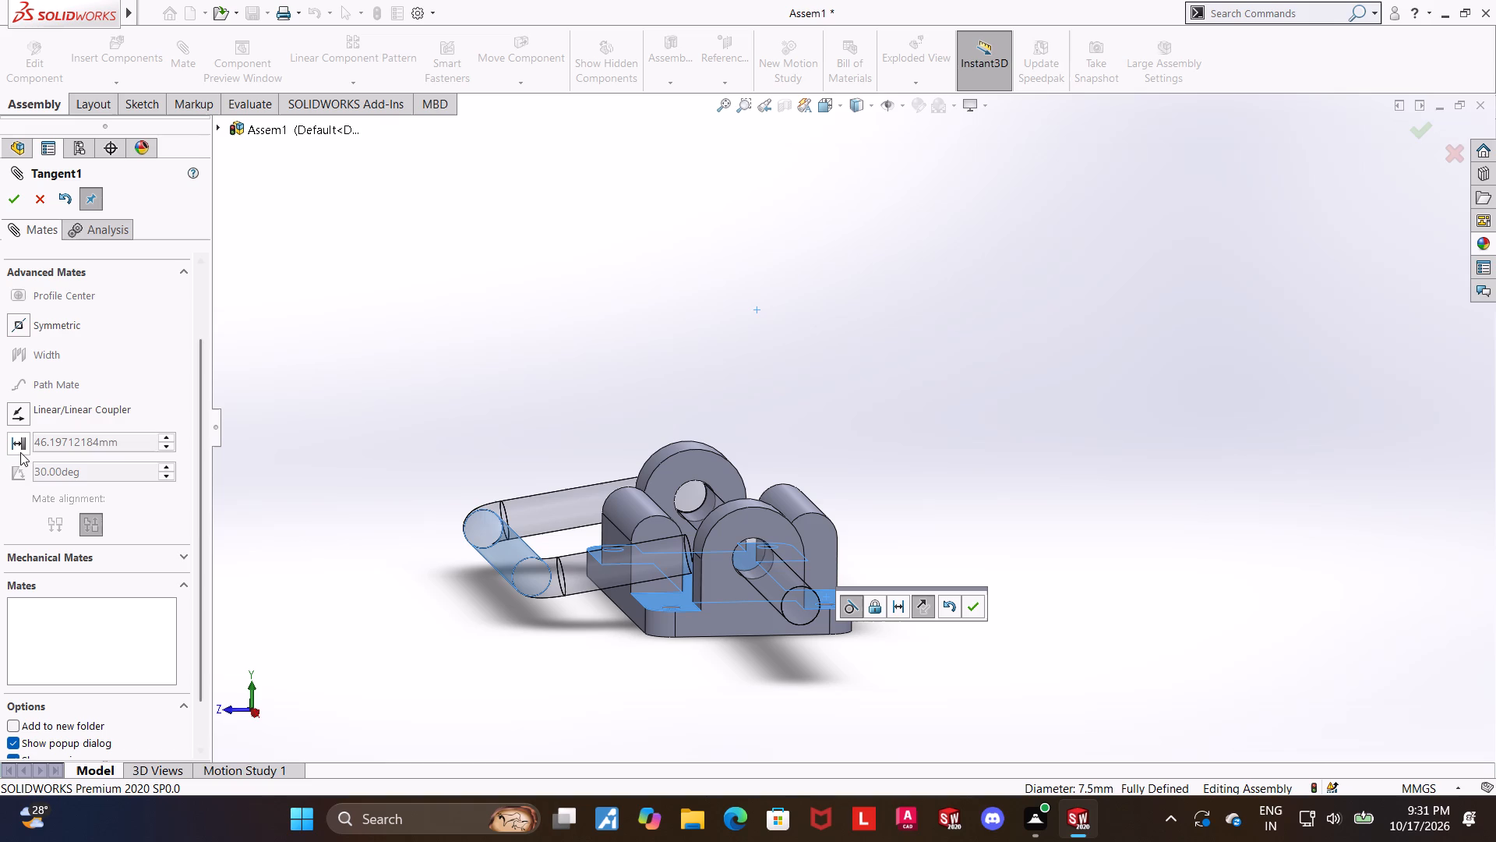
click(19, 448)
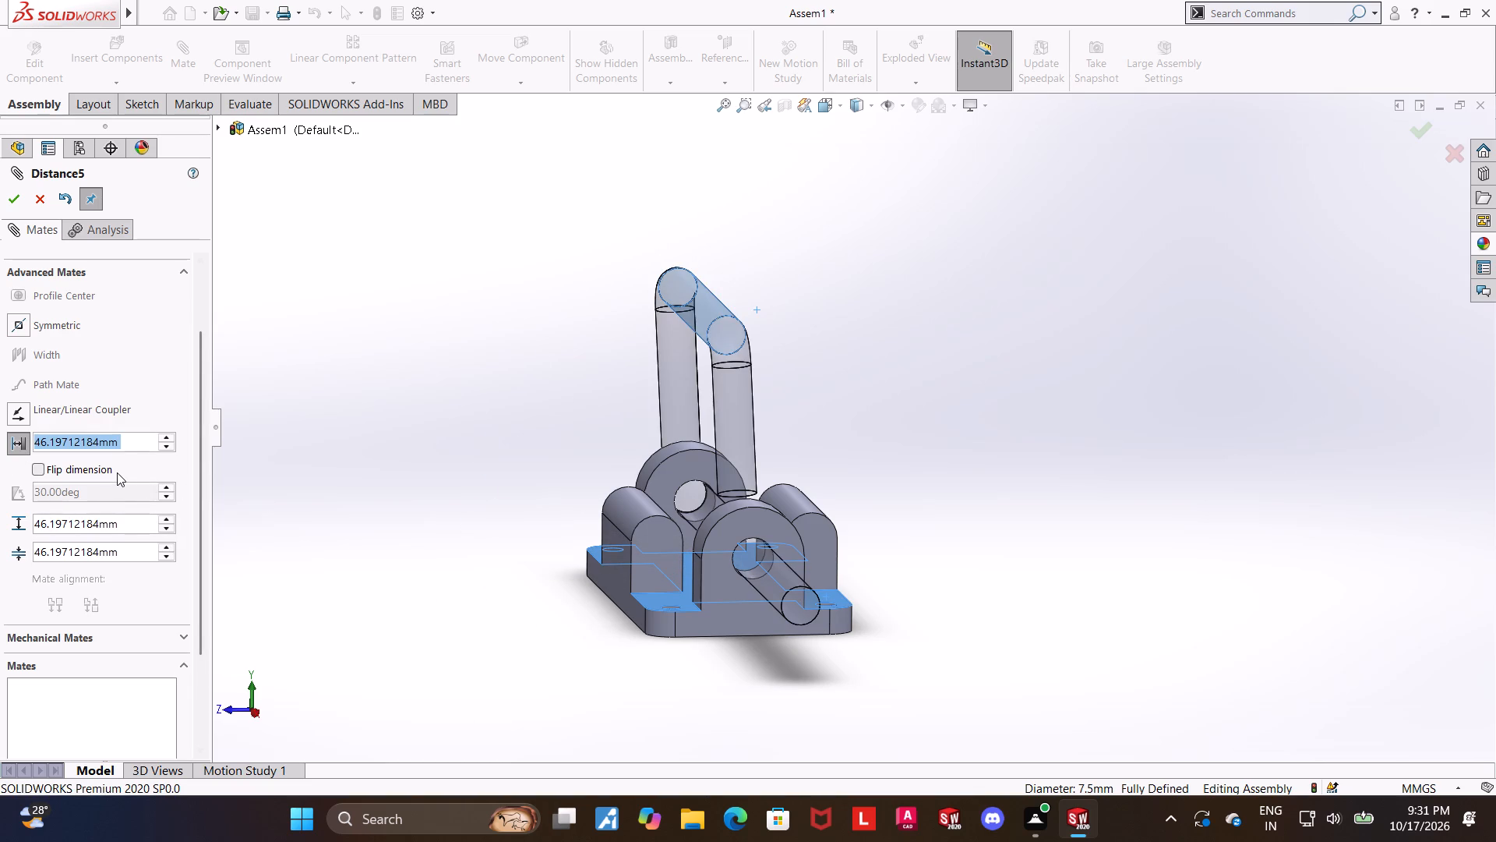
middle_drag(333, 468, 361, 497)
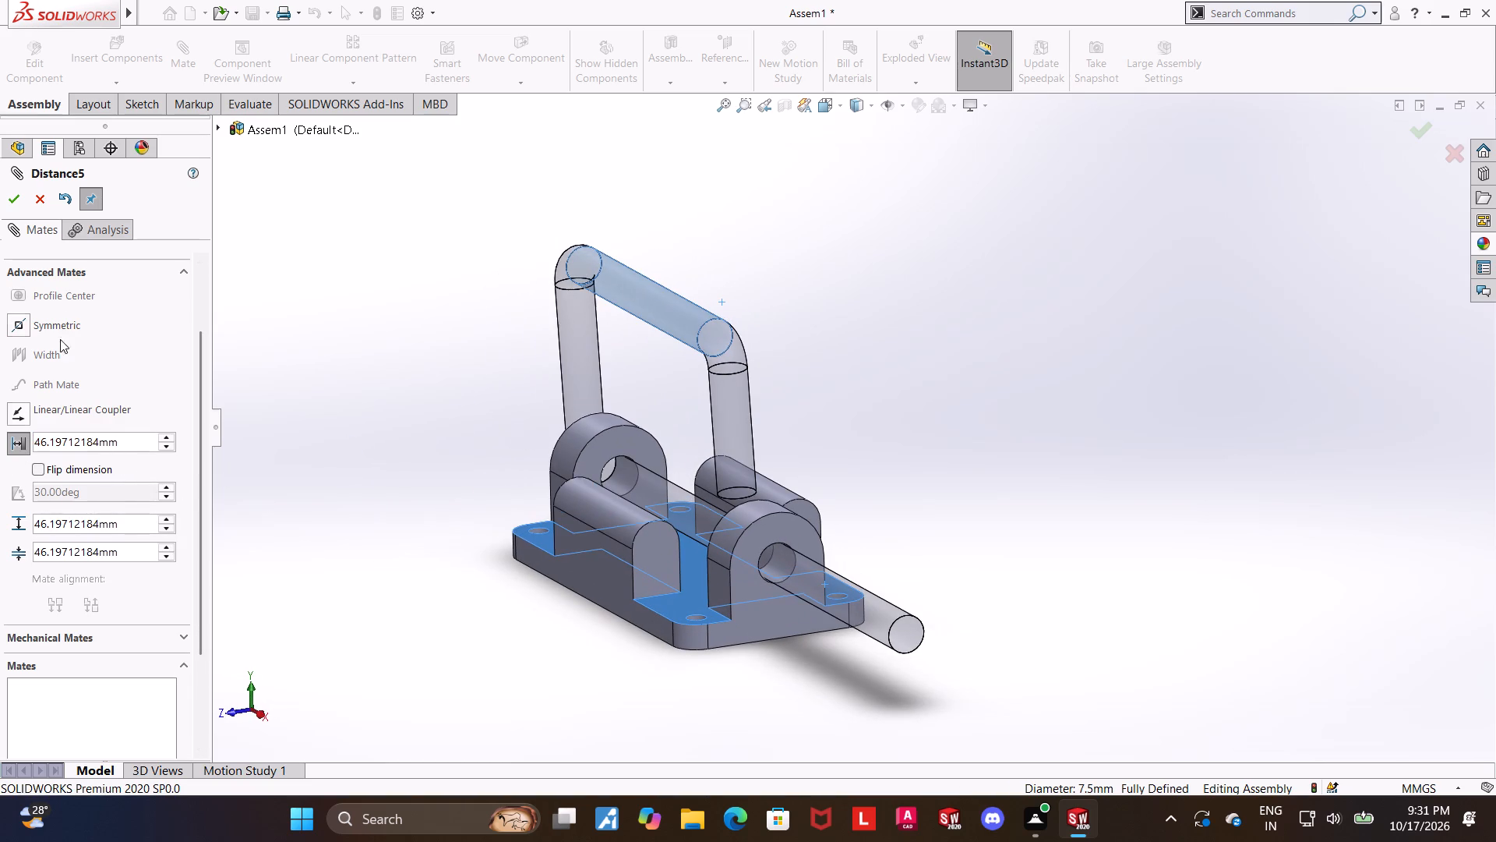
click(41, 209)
Swing the rod's handle down beside the base plate and partly back up to check its rotation.
click(316, 355)
middle_click(439, 398)
middle_drag(444, 402, 497, 391)
drag(654, 290, 485, 670)
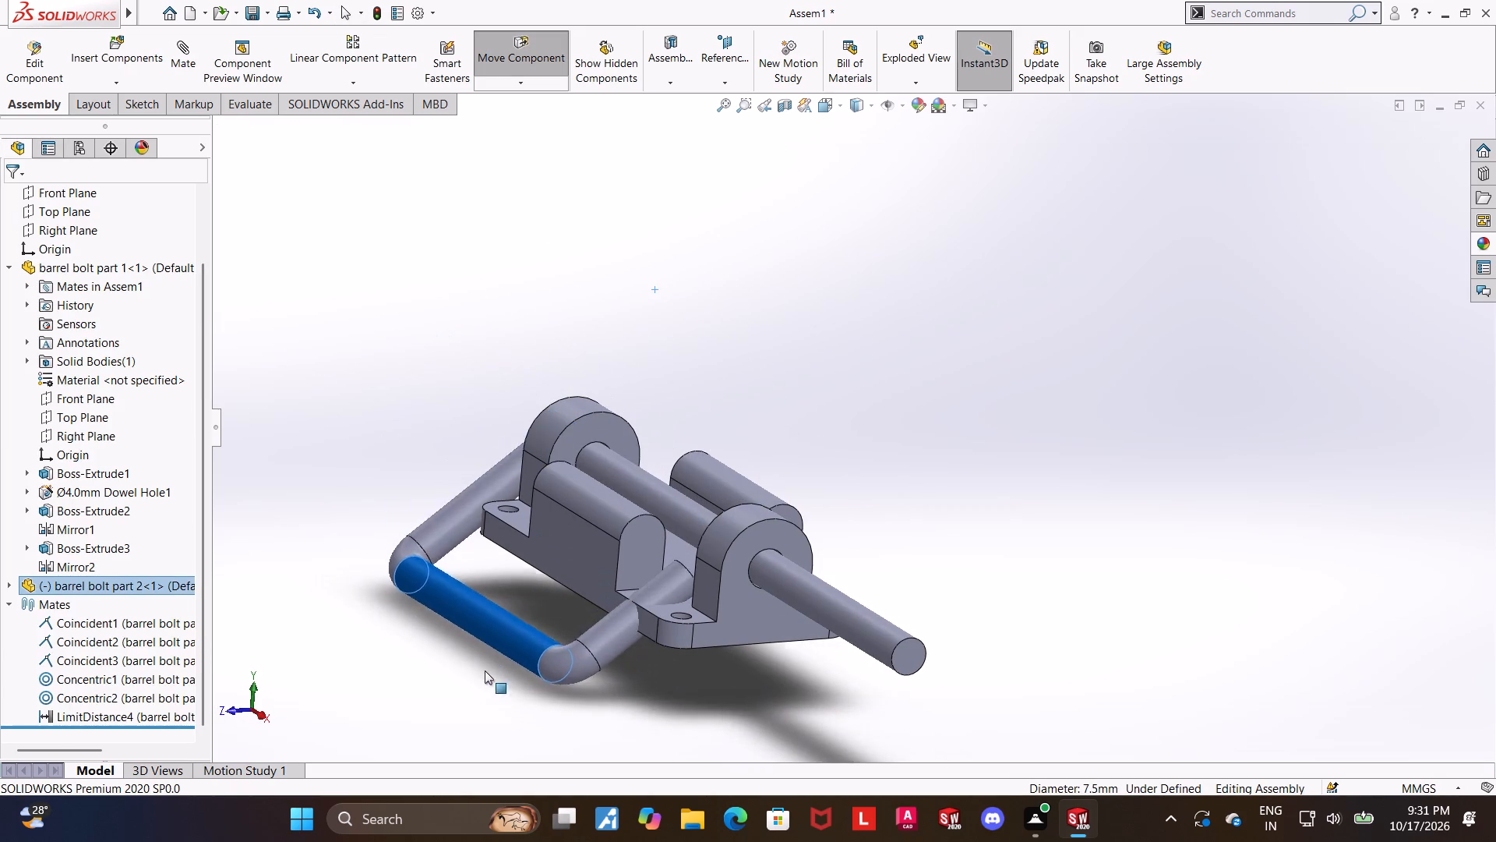
drag(485, 670, 470, 451)
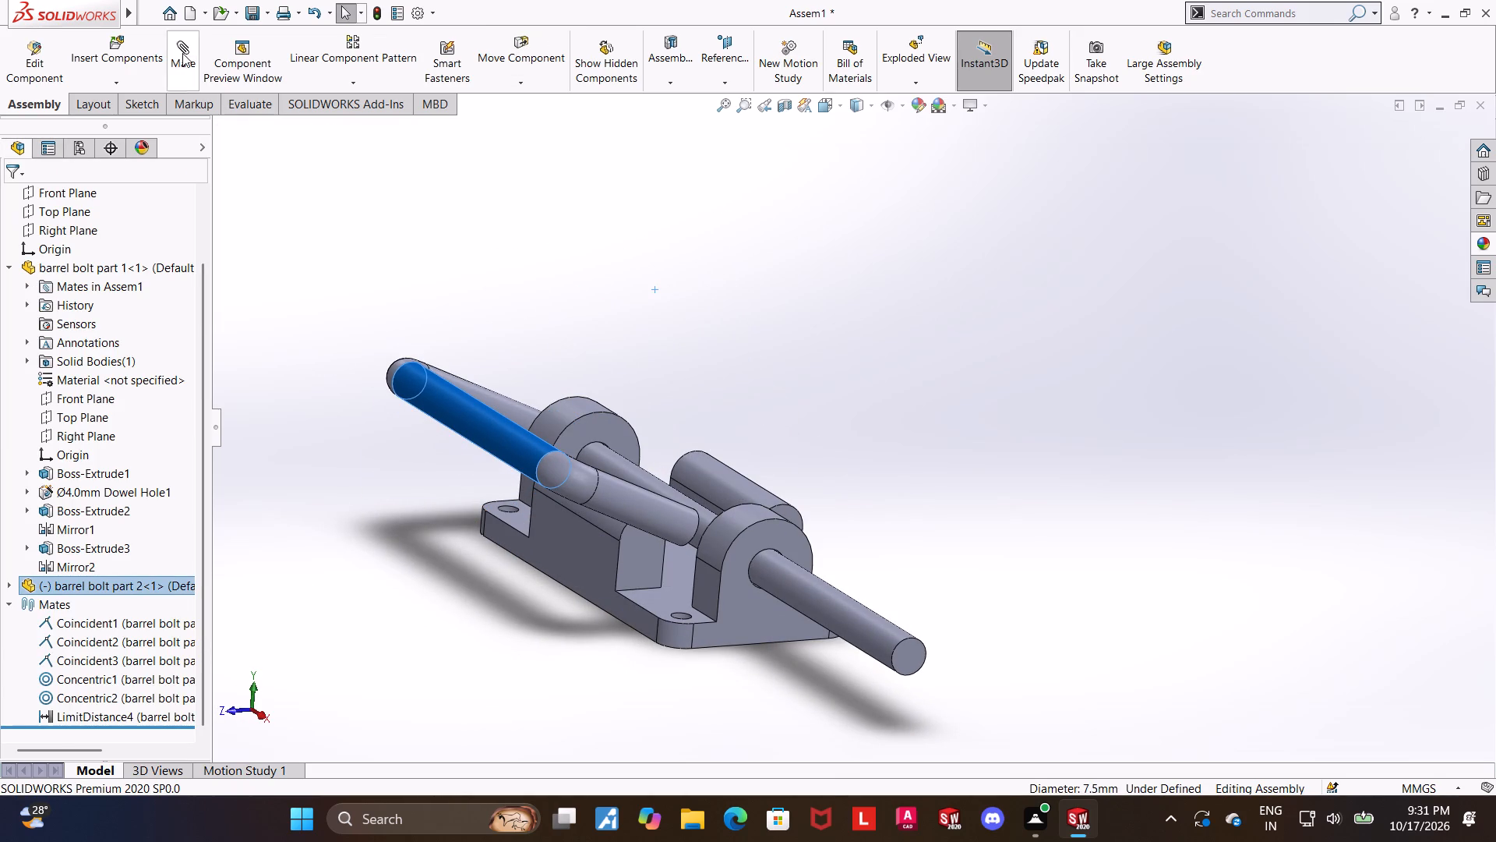
Start an angle mate between the bent rod's Front Plane and the top face of the base plate.
middle_drag(610, 518, 602, 523)
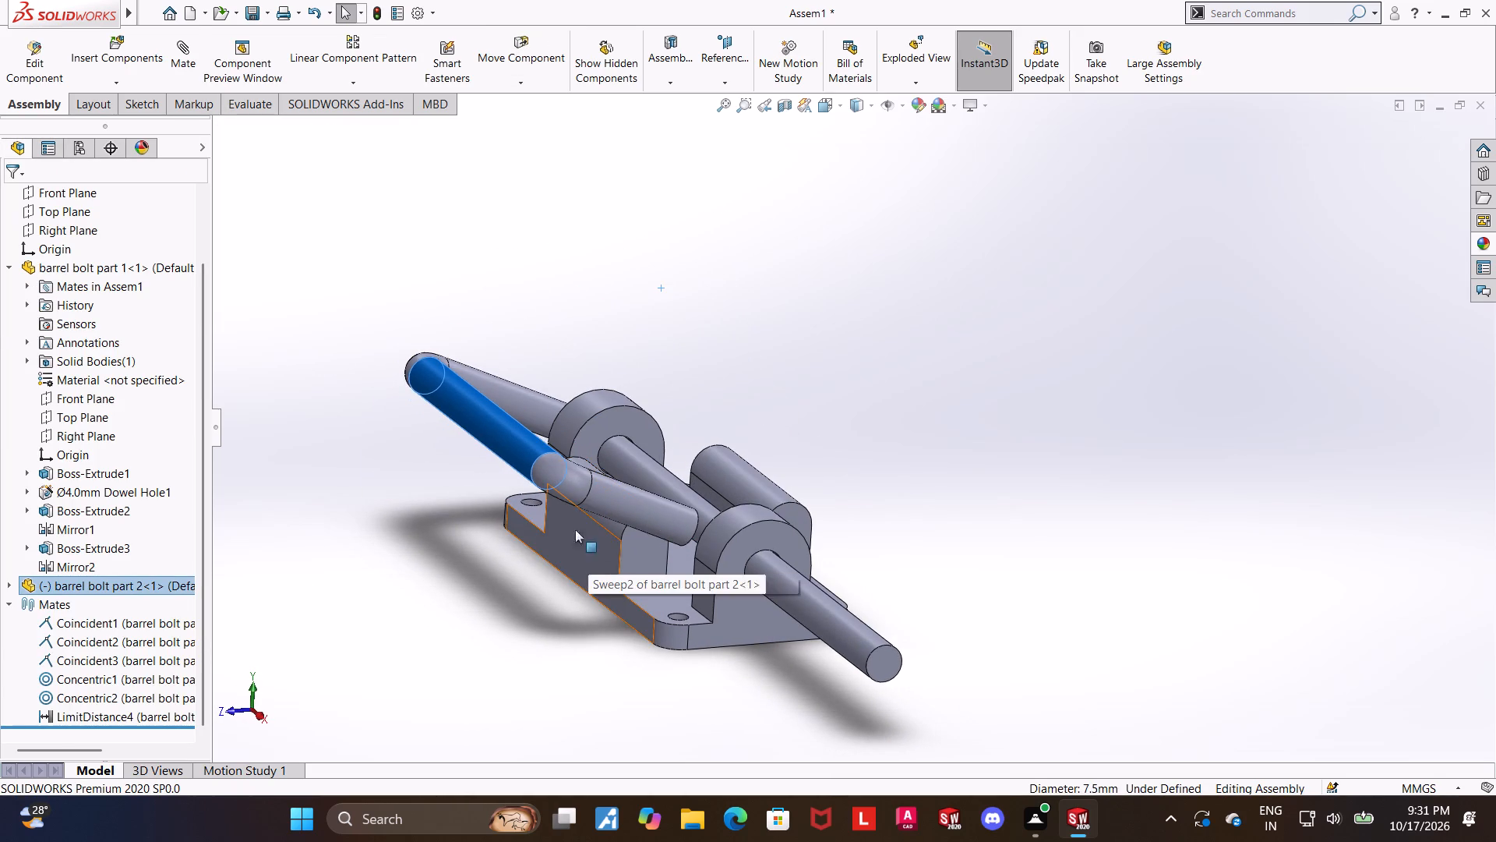
scroll(113, 361, up, 2)
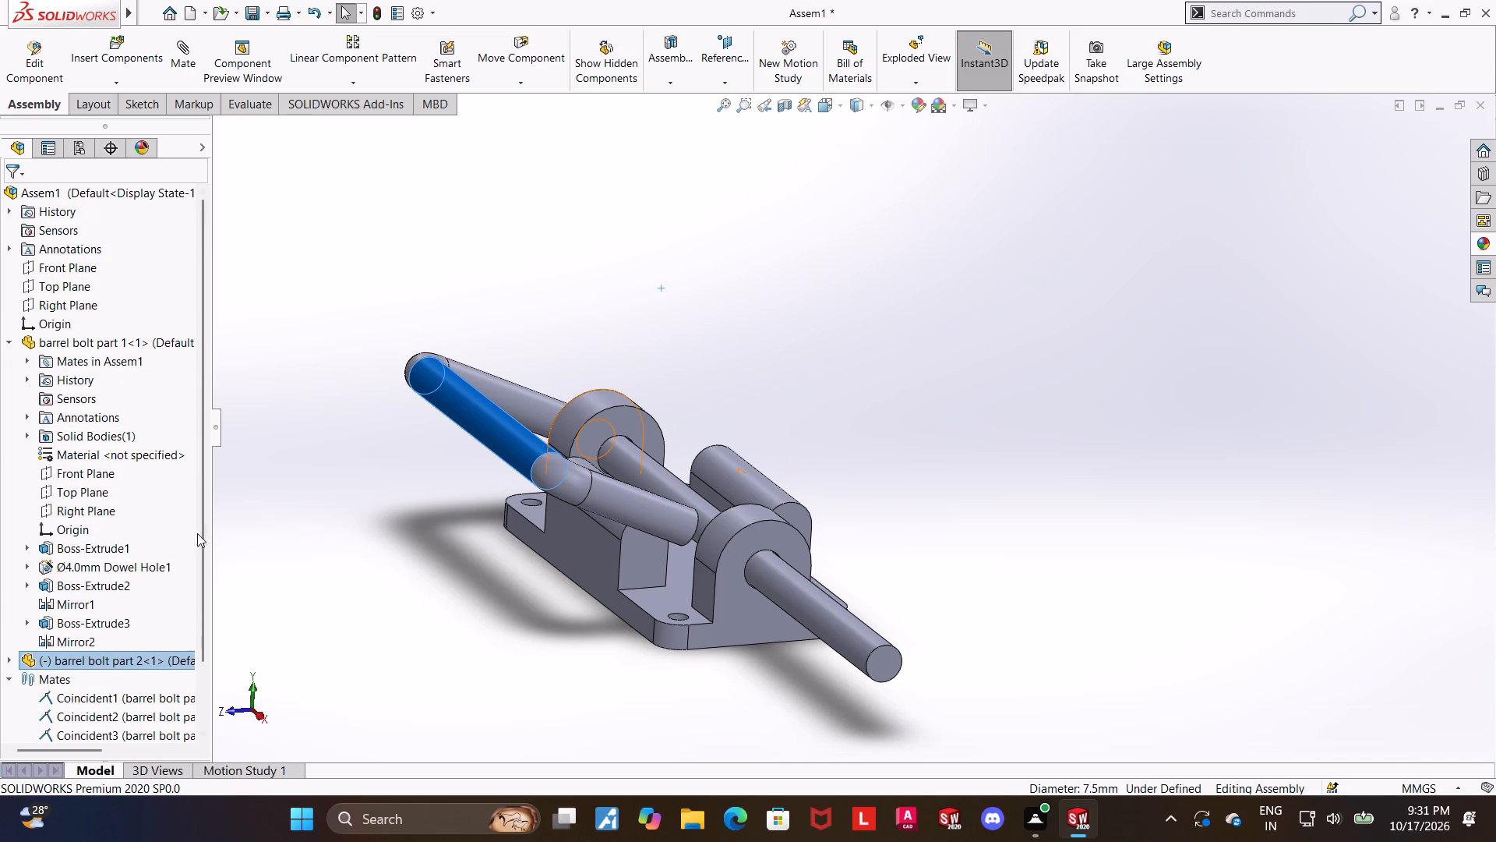
drag(202, 532, 204, 579)
click(12, 603)
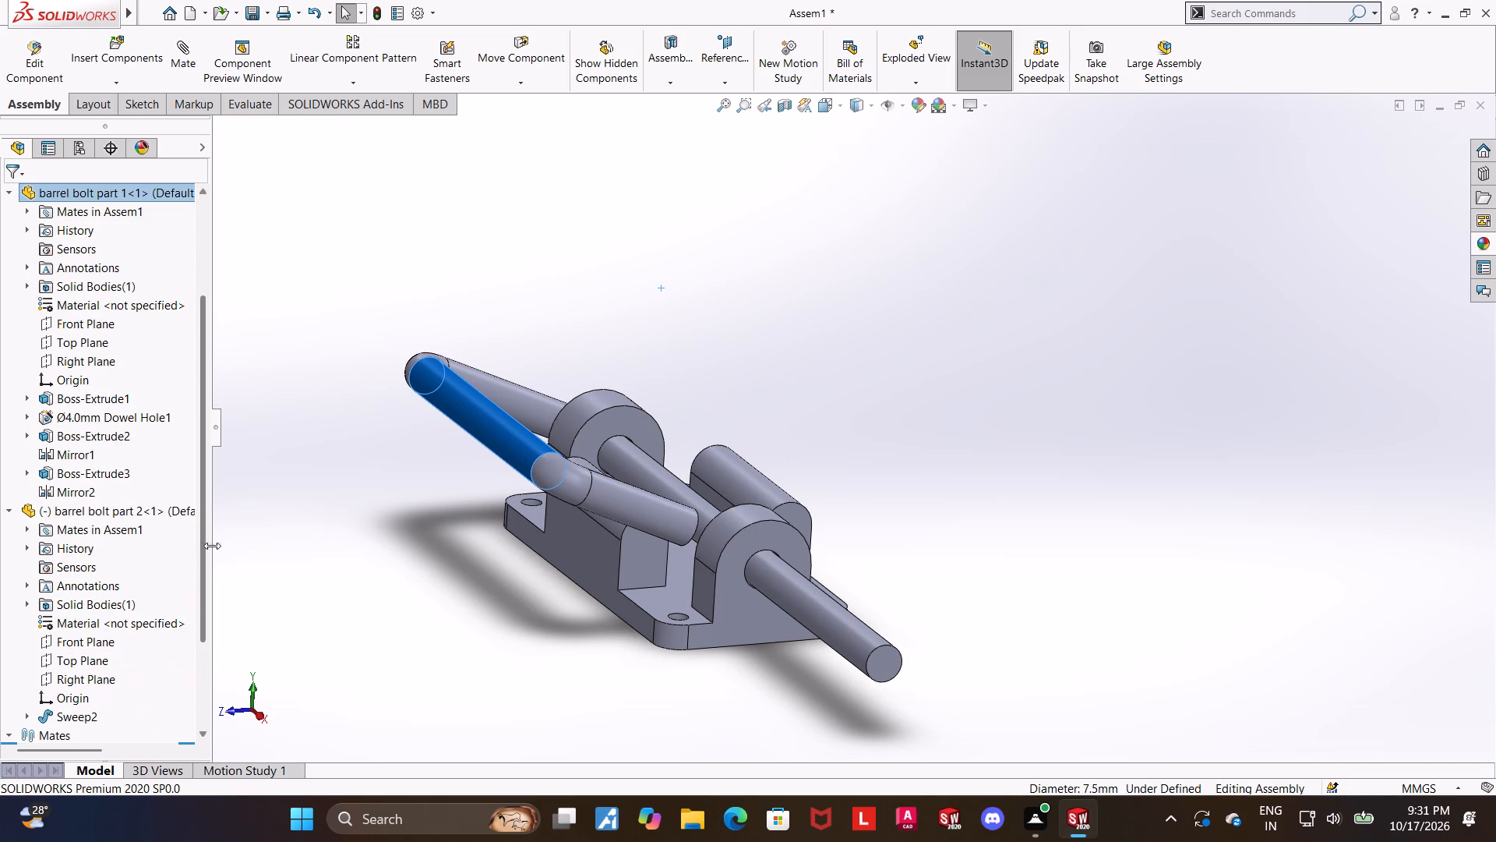
click(90, 642)
scroll(392, 531, up, 1)
middle_drag(389, 534, 377, 545)
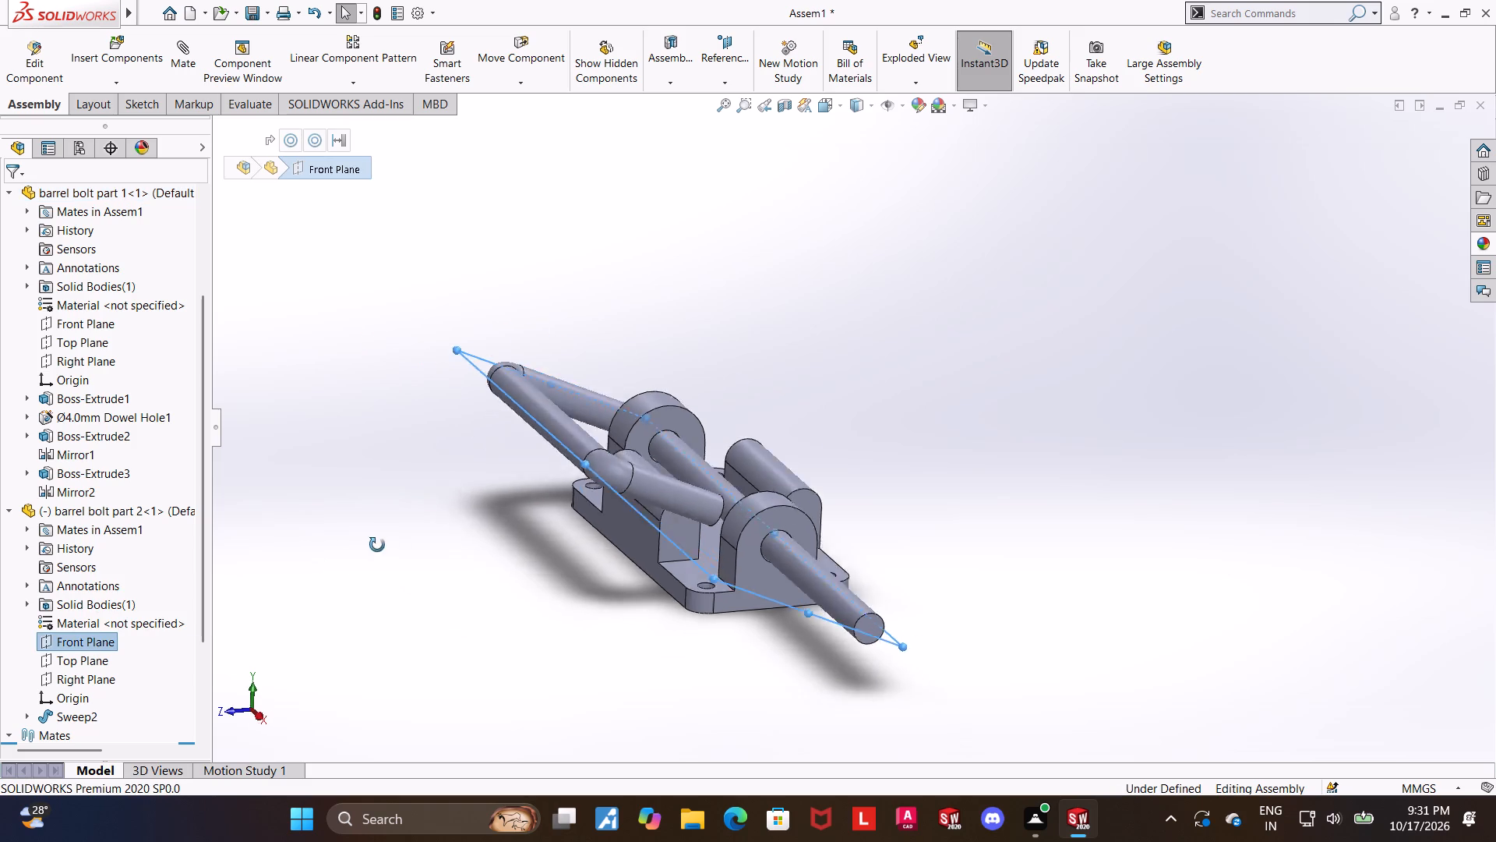
middle_drag(377, 545, 368, 557)
click(189, 45)
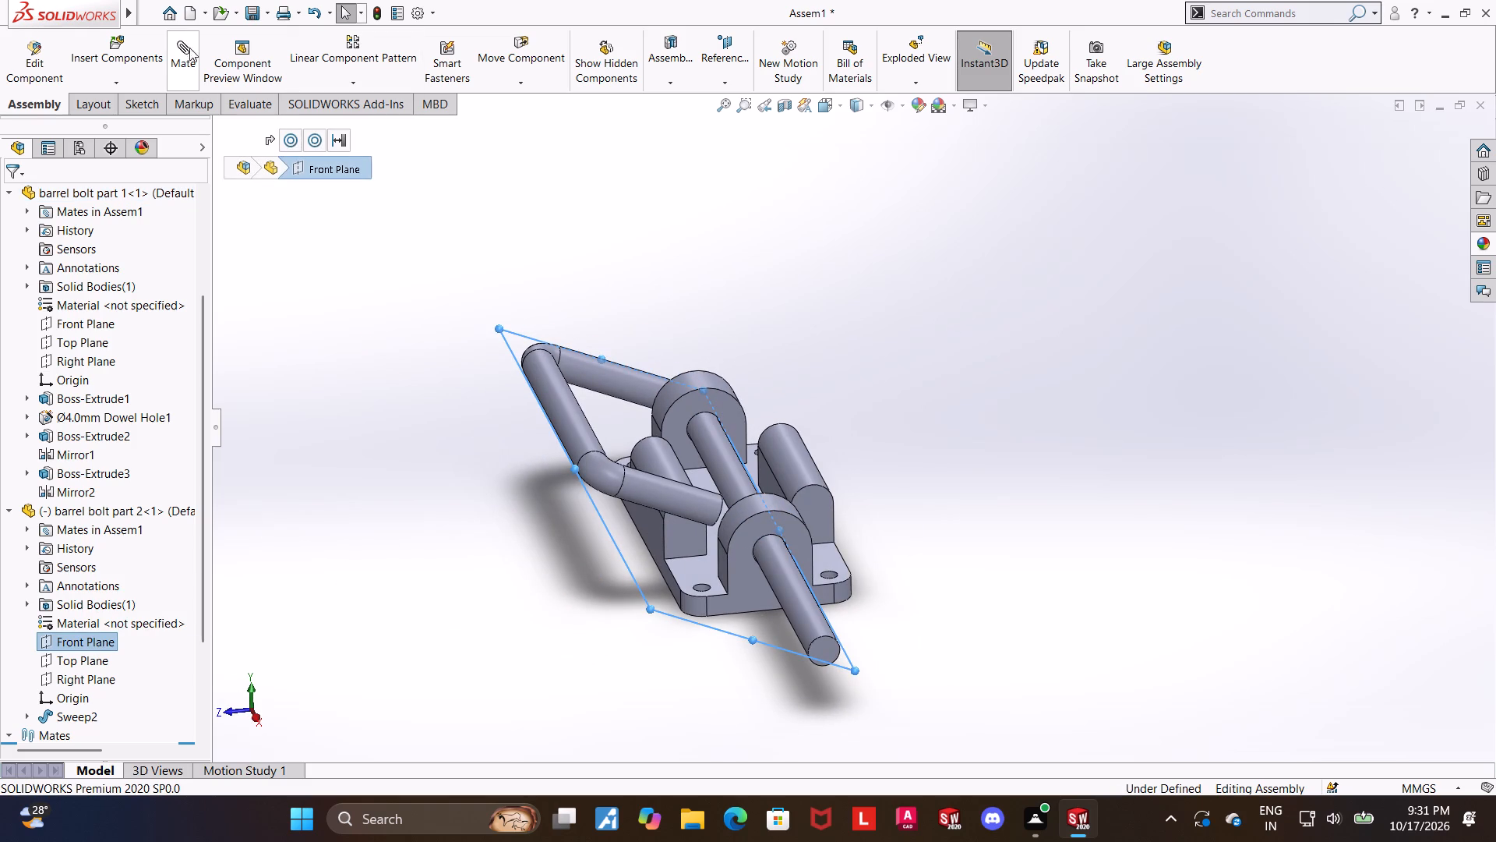
middle_drag(430, 408, 448, 352)
scroll(494, 446, up, 1)
scroll(679, 567, down, 1)
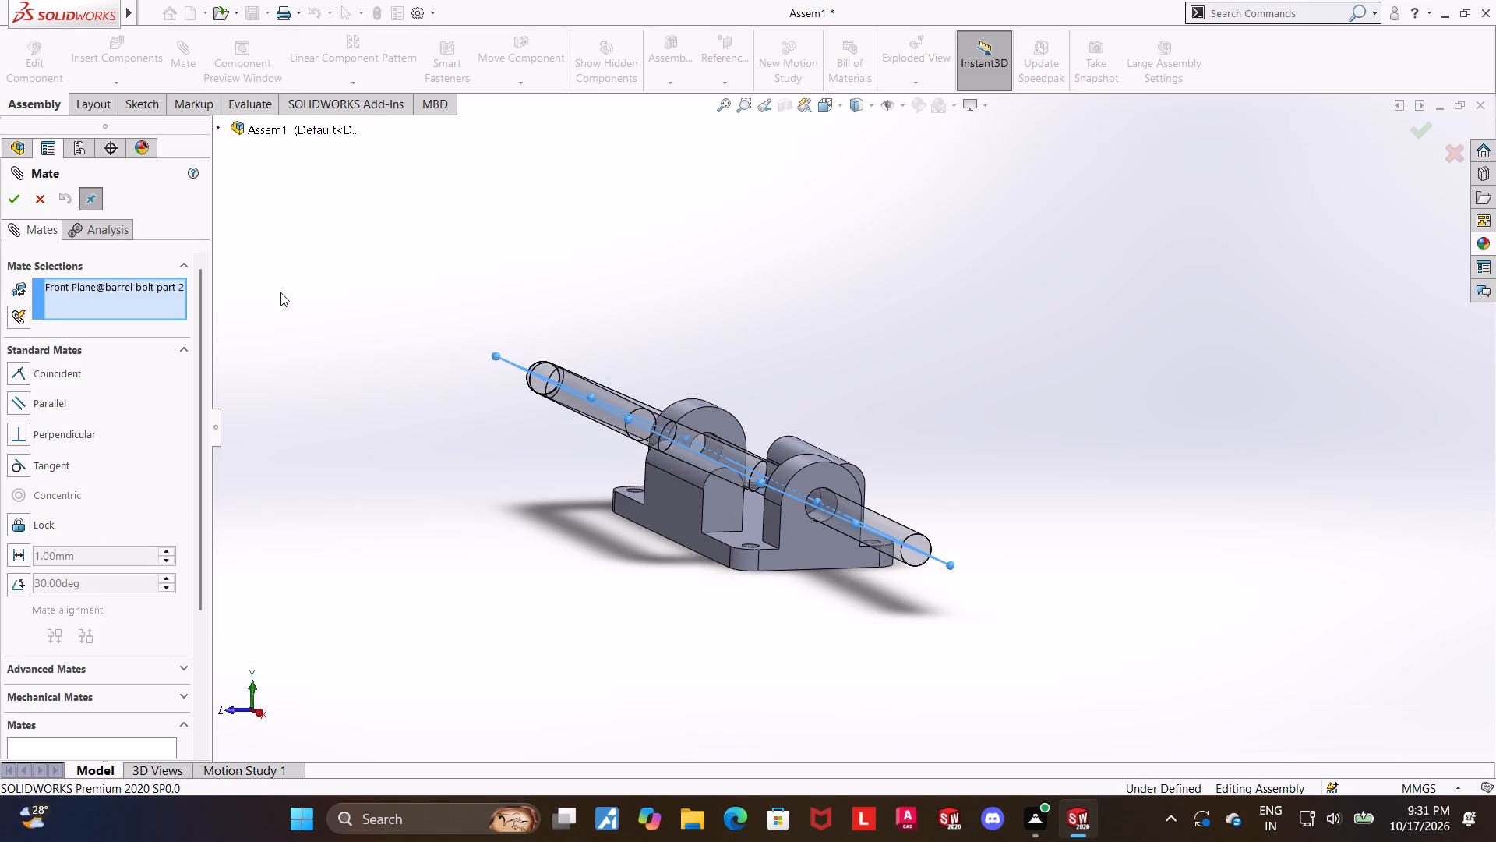
click(745, 533)
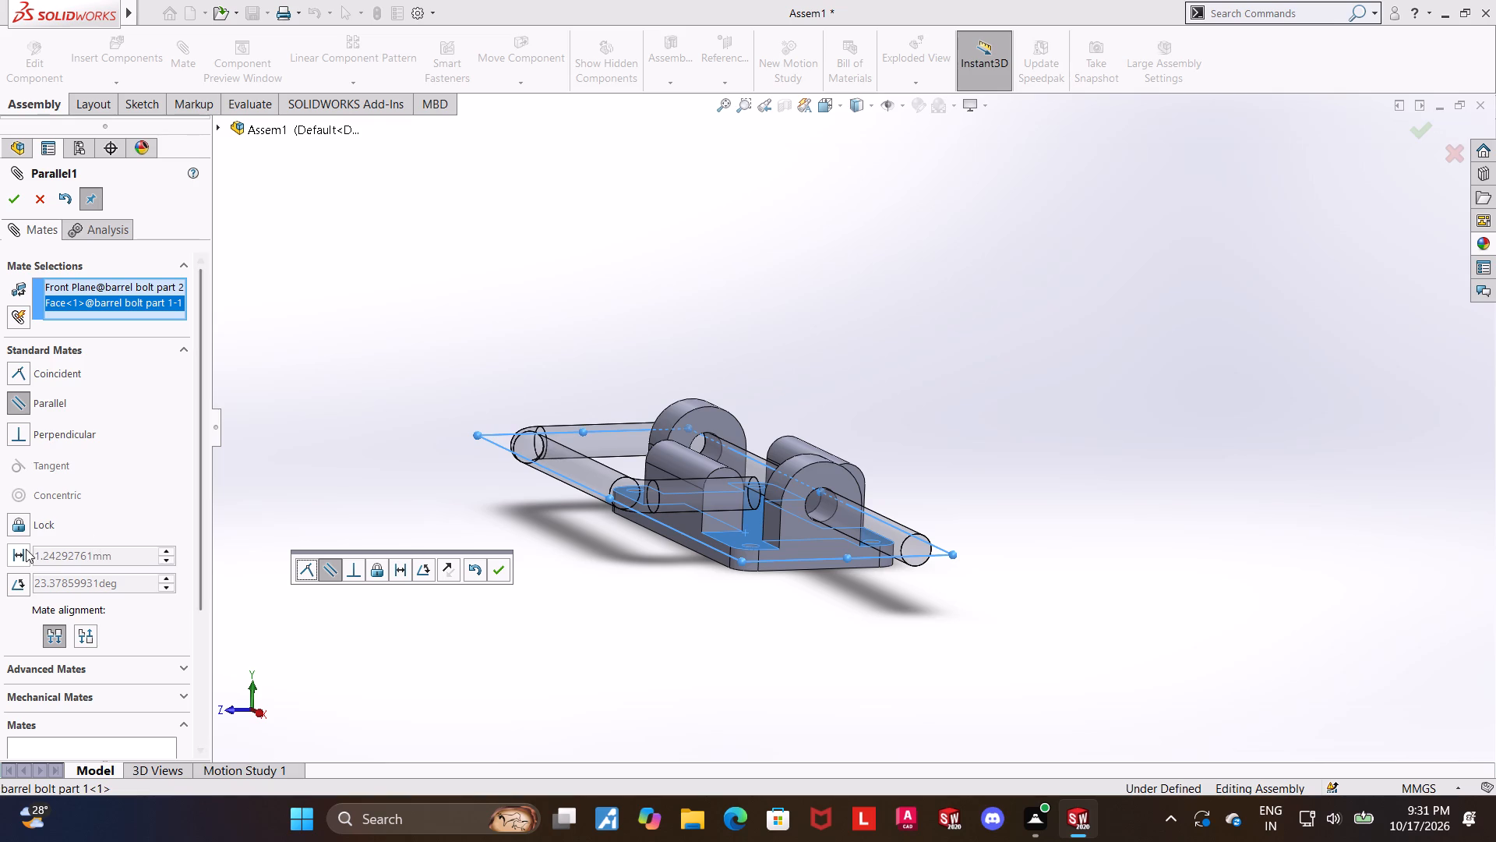
click(16, 587)
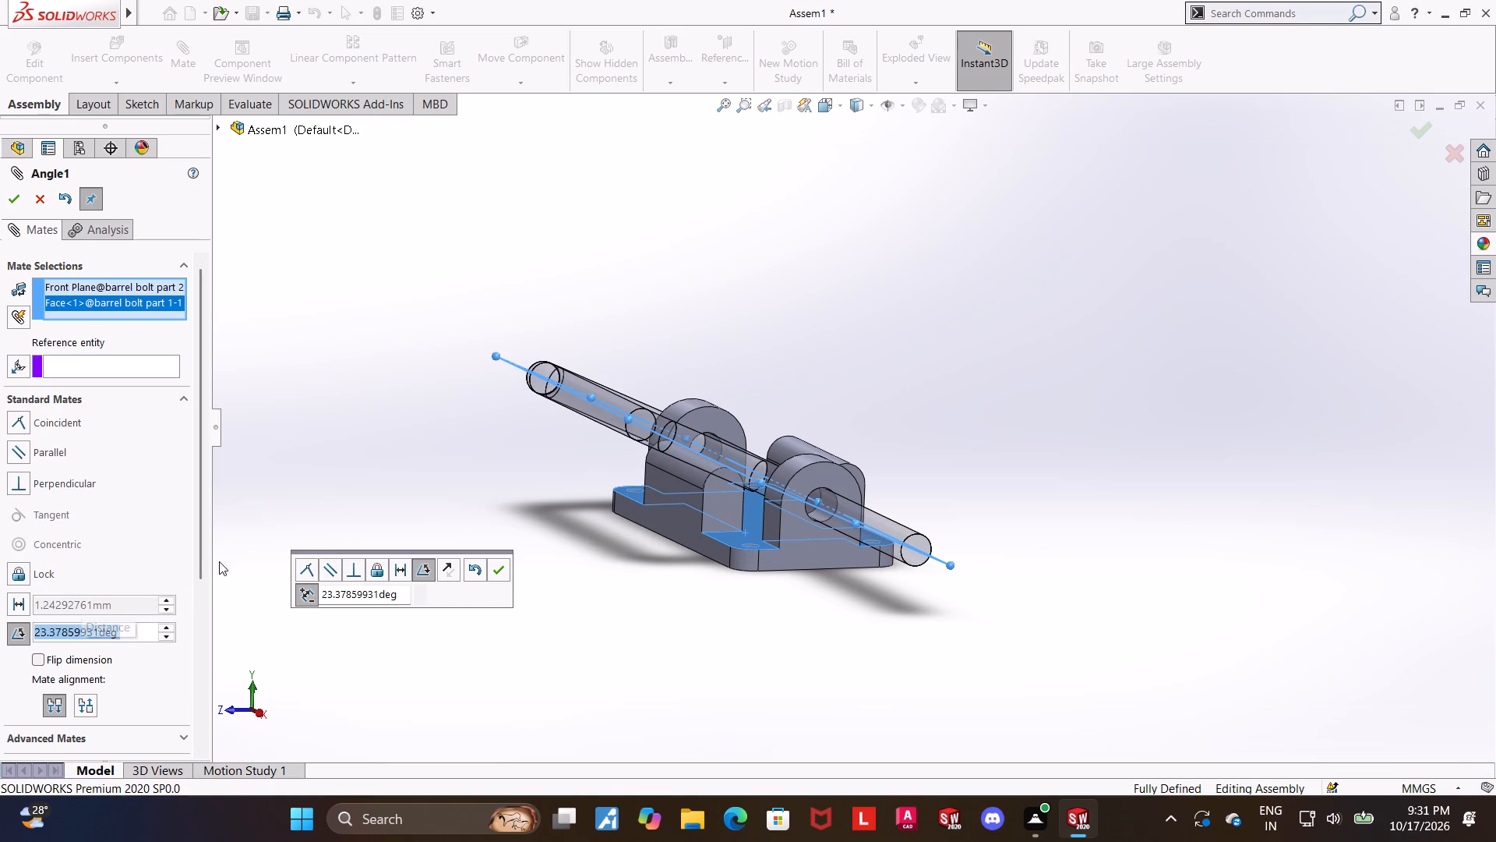
Try 45 degrees for the angle mate, and set its angle to 90 degrees.
drag(199, 554, 197, 653)
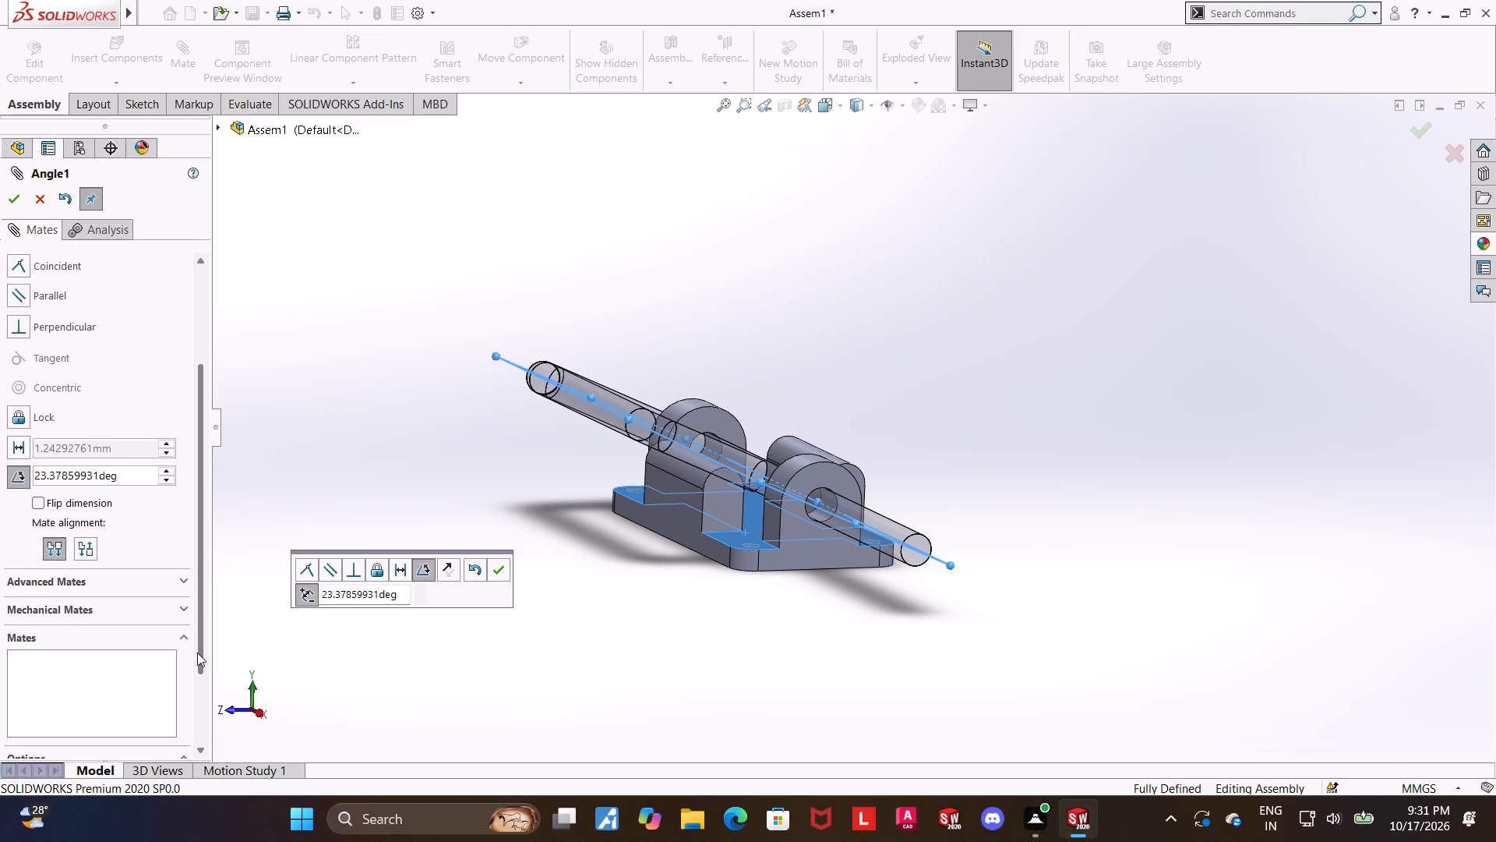
drag(197, 653, 199, 513)
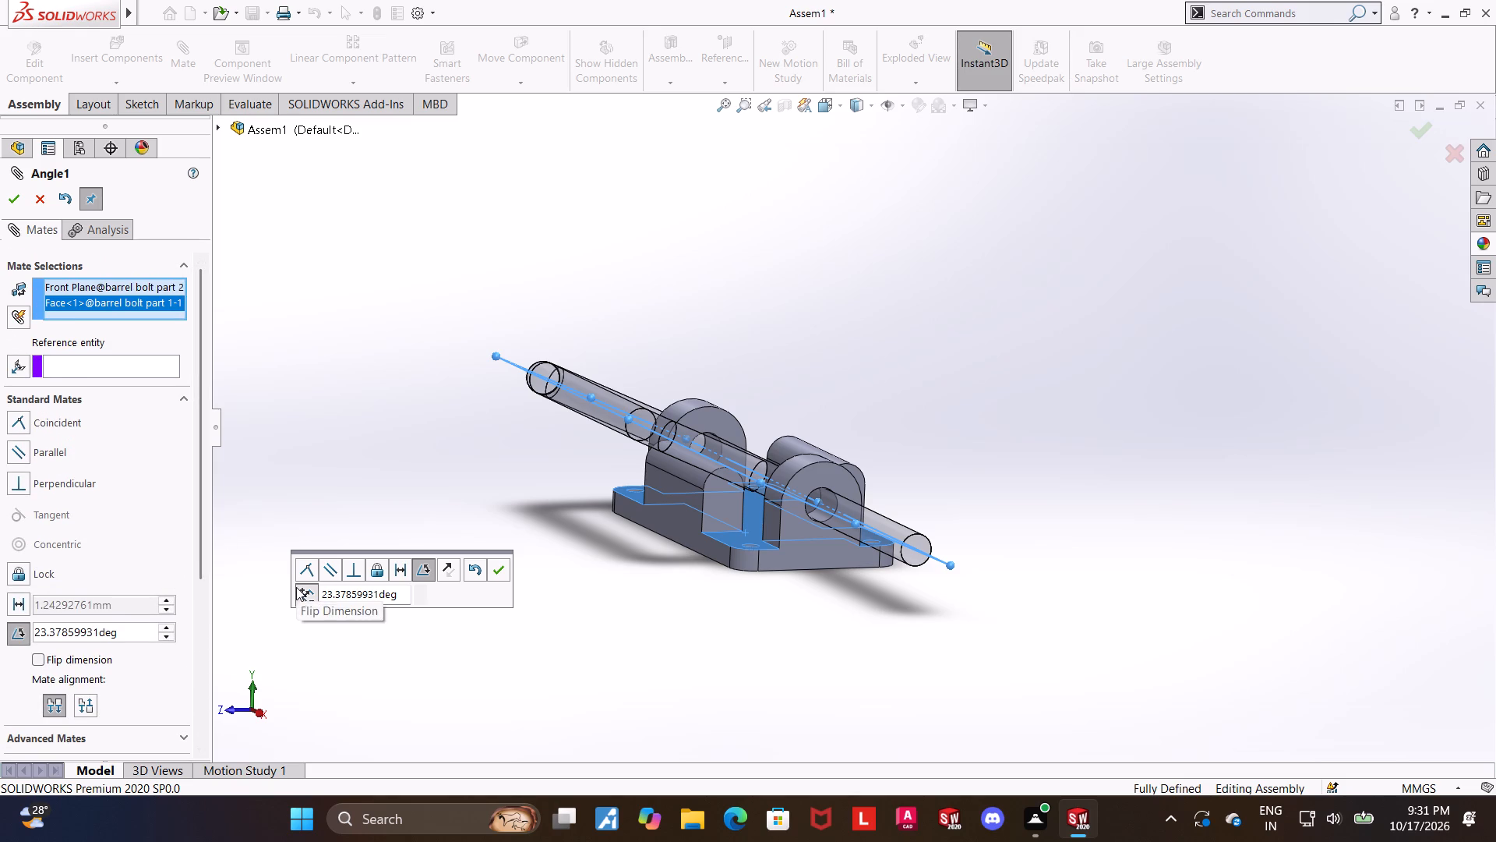
scroll(676, 671, up, 1)
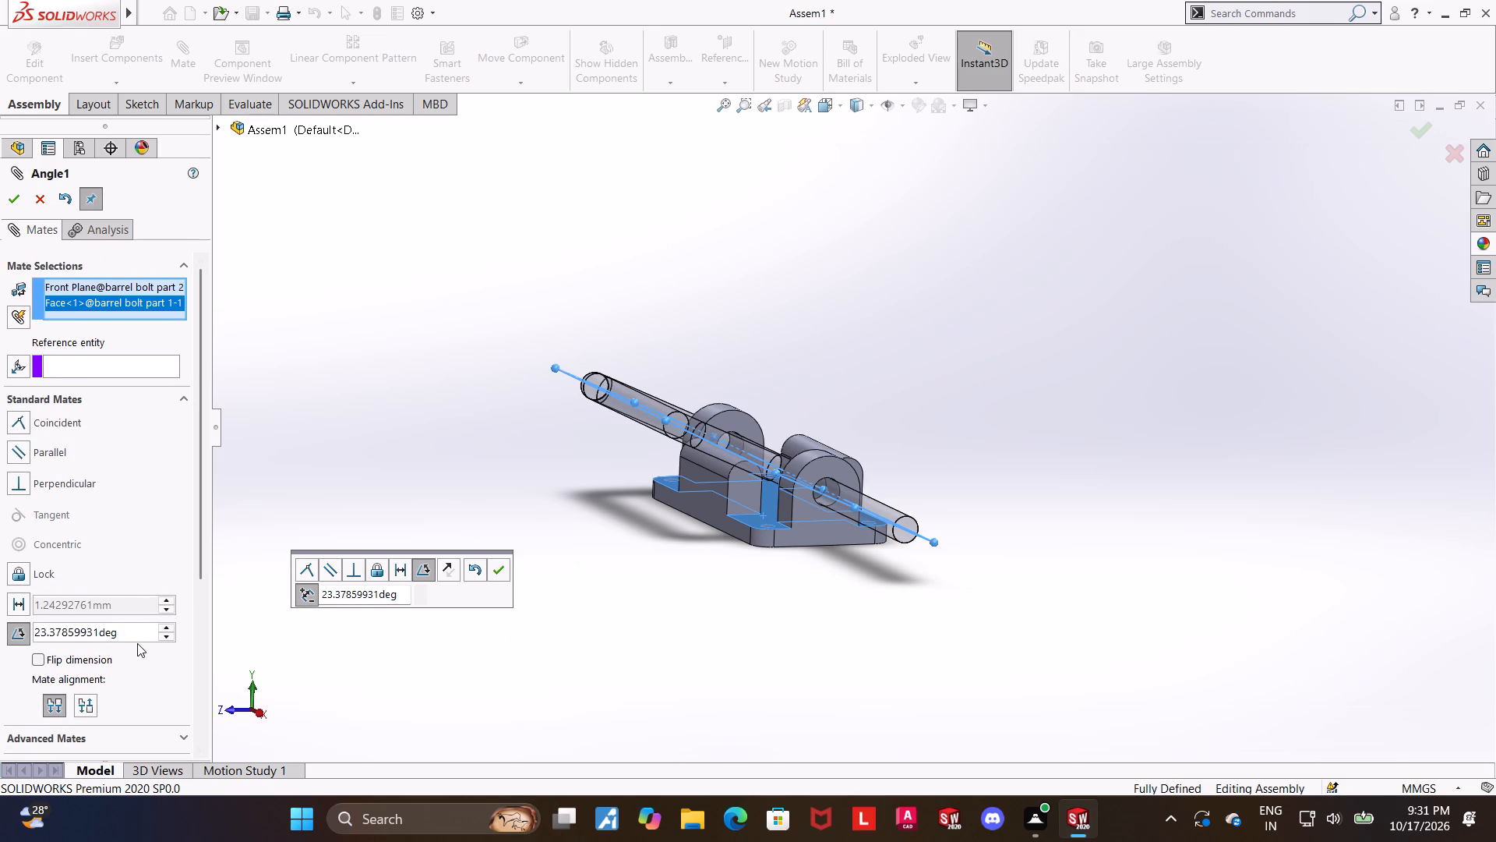
click(162, 626)
click(162, 626)
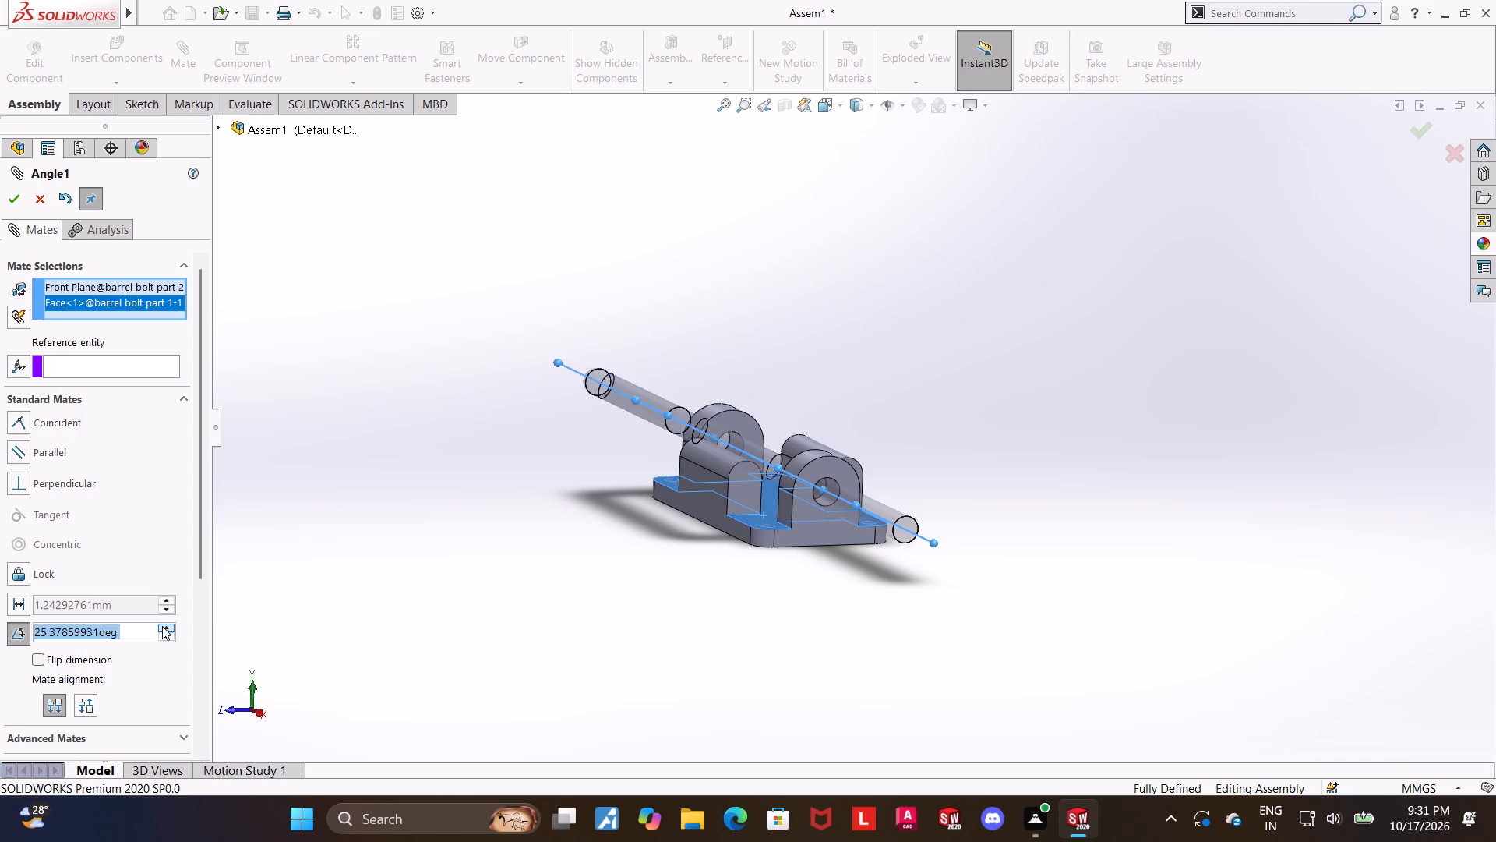
click(162, 626)
click(162, 626)
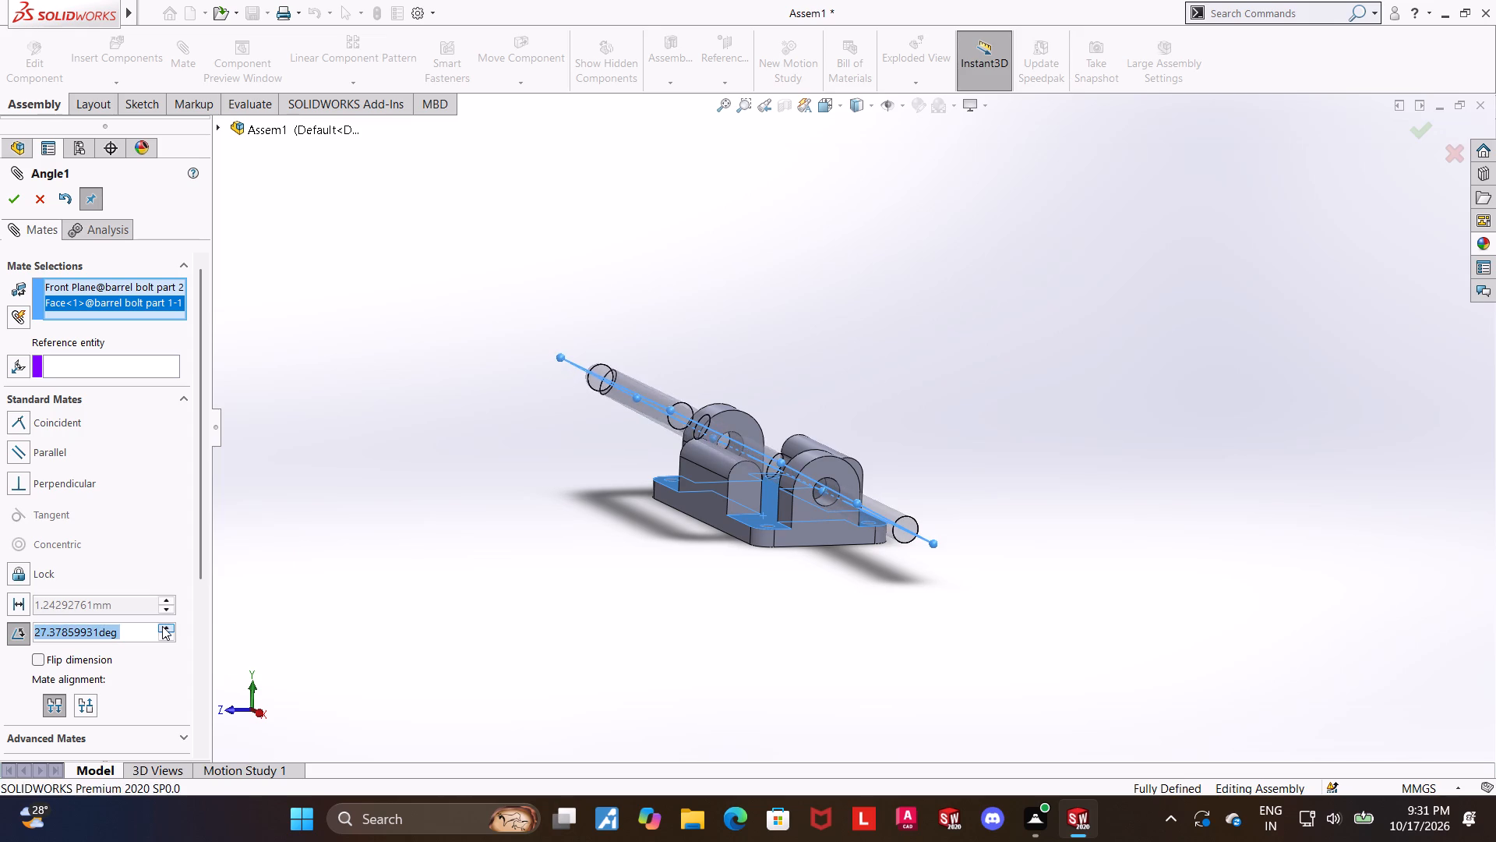
click(162, 626)
click(162, 626)
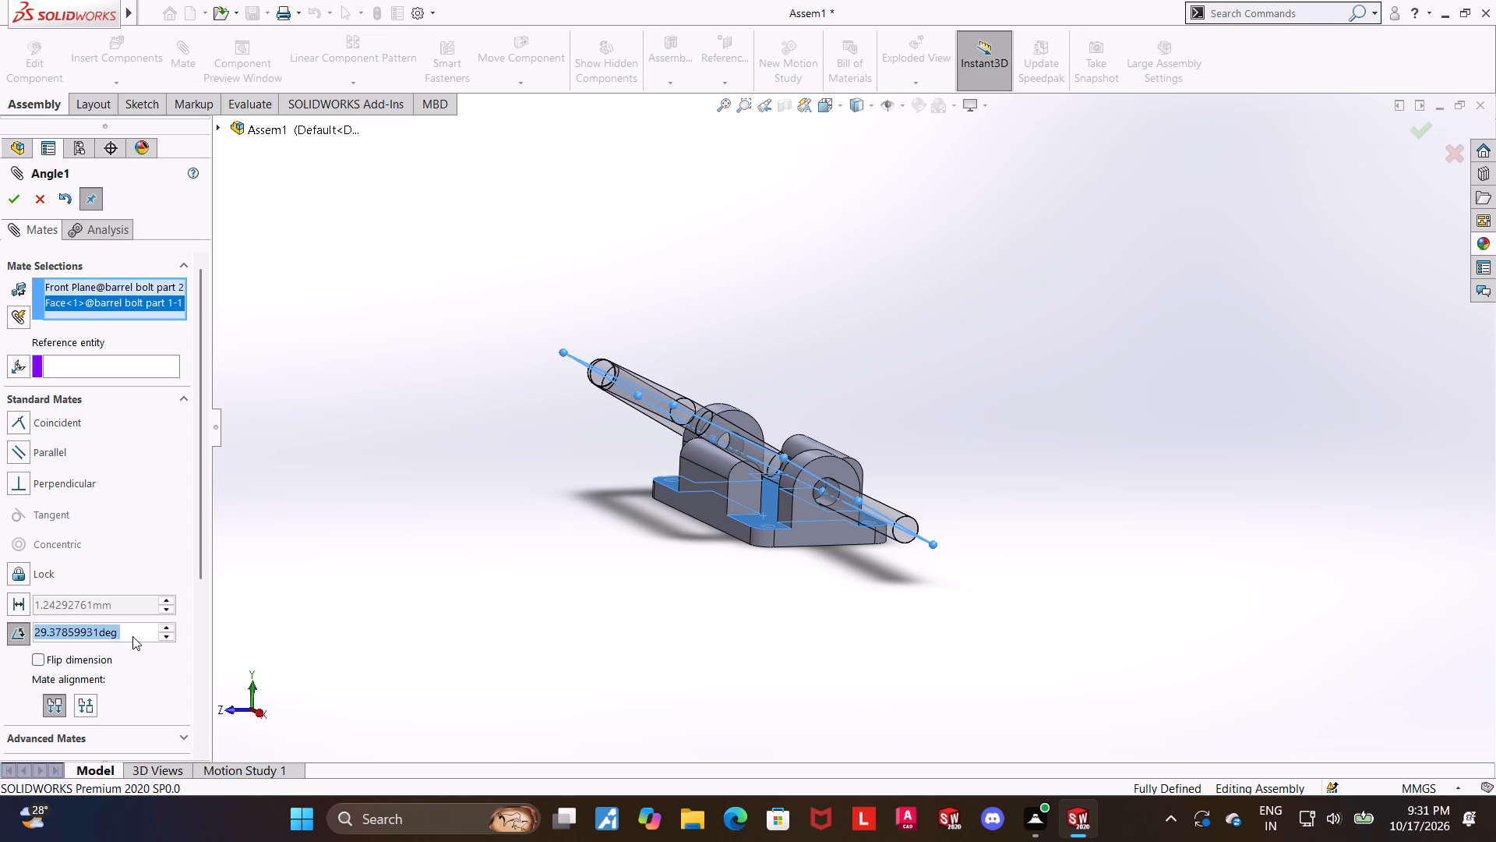
text(45)
key(Return)
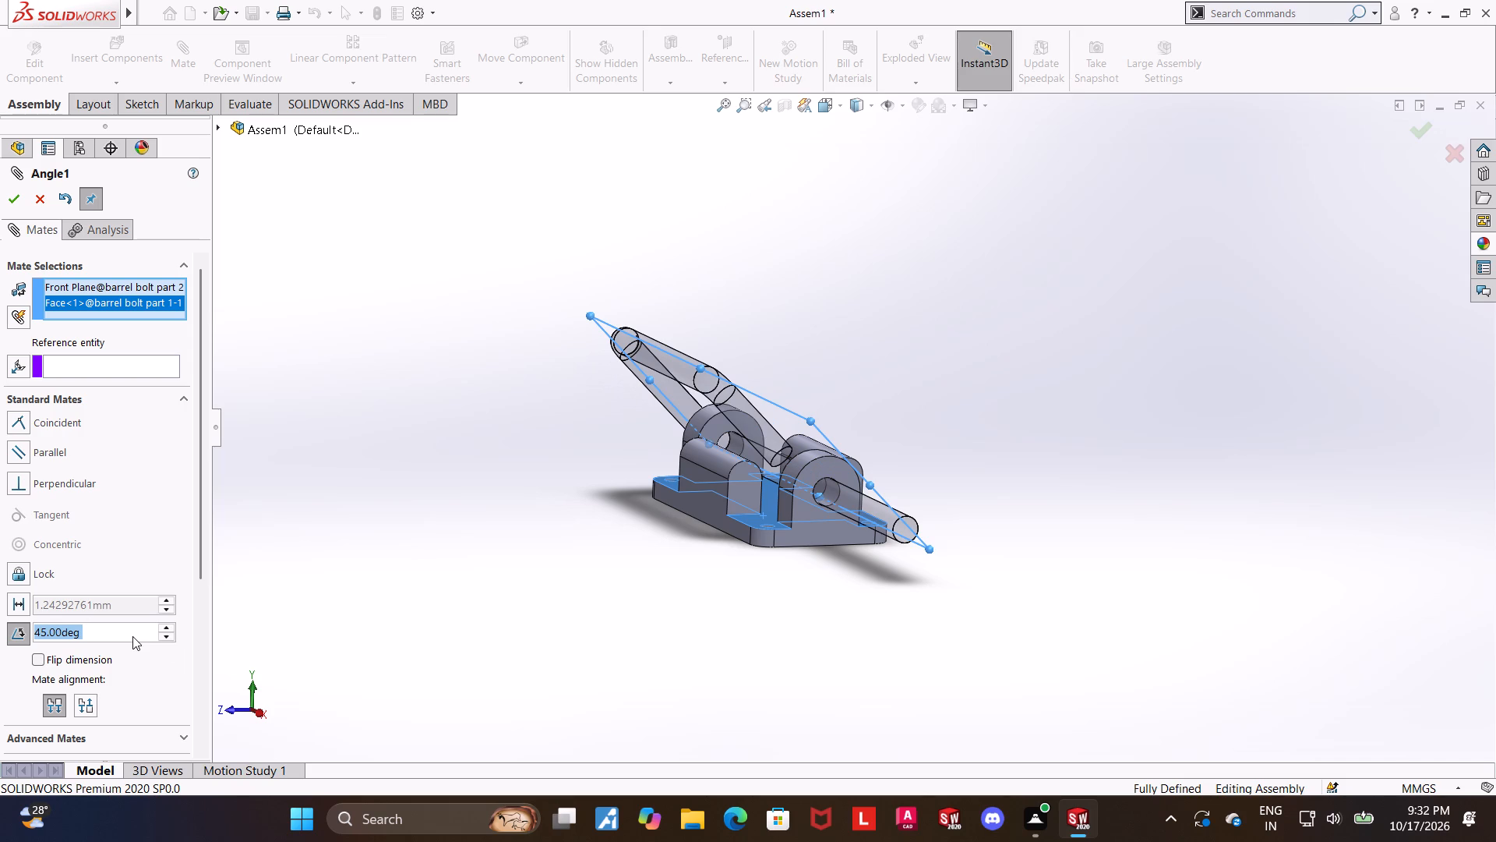
text(90)
key(Return)
Examine the previewed 90-degree angle mate between the rod and base plate from several sides.
middle_drag(982, 565, 901, 550)
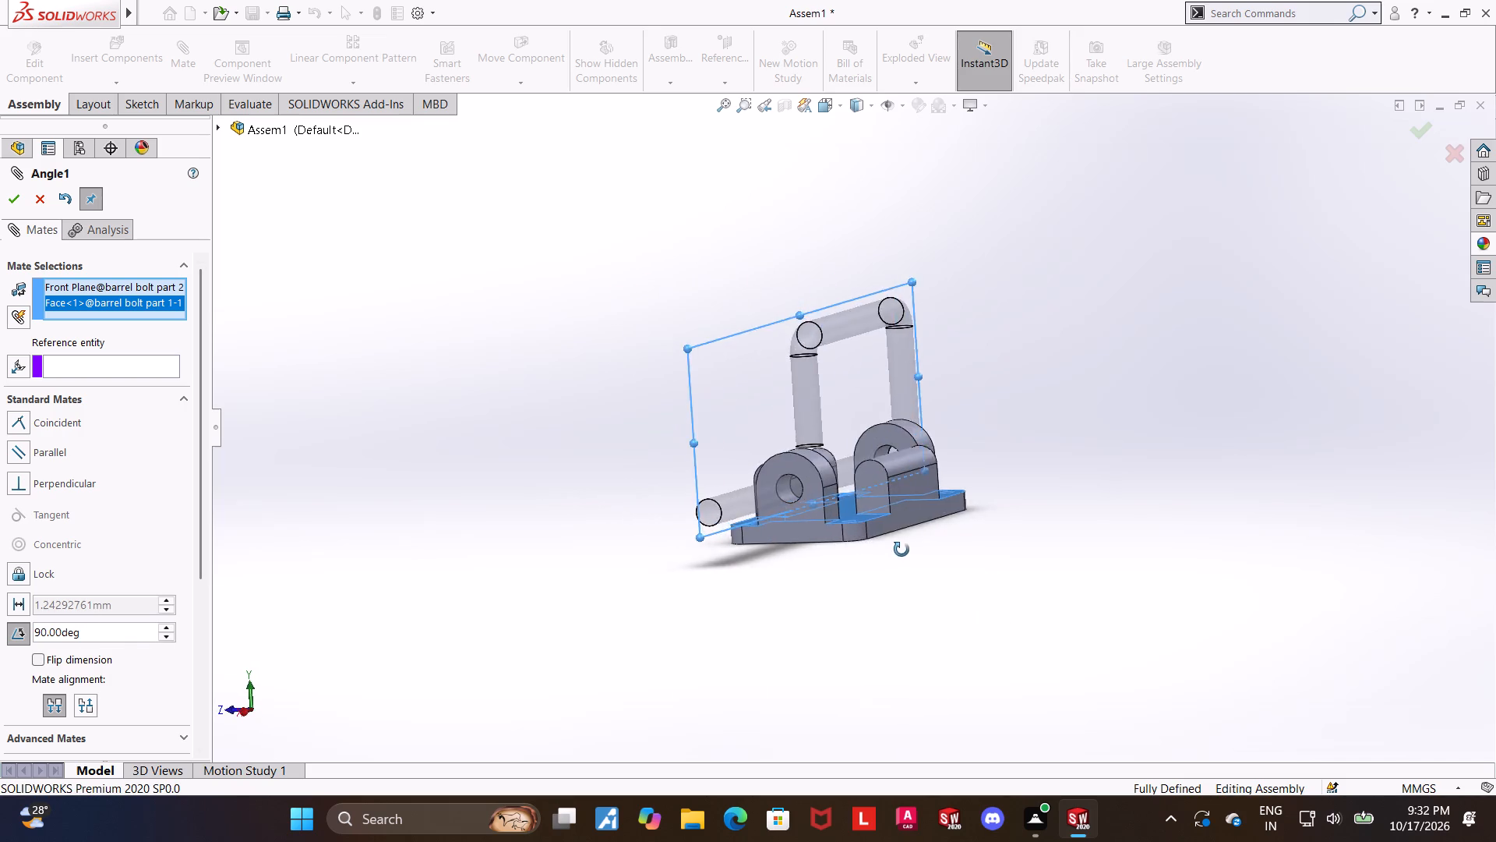
middle_drag(901, 550, 996, 581)
scroll(1011, 437, down, 1)
middle_drag(979, 436, 1003, 473)
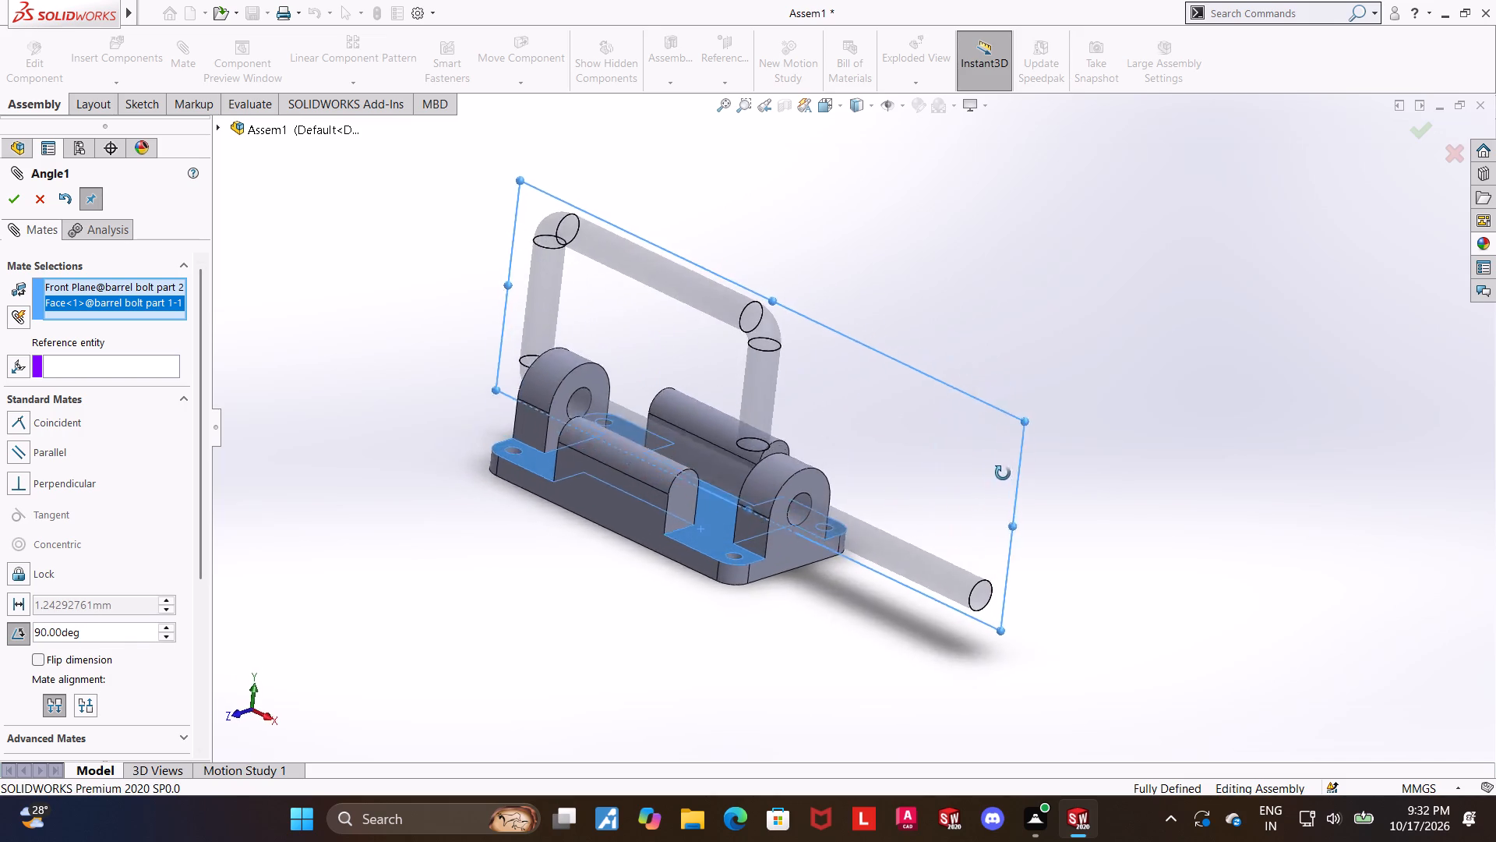
middle_drag(1003, 473, 979, 452)
scroll(944, 409, down, 1)
scroll(940, 407, up, 2)
scroll(807, 363, down, 1)
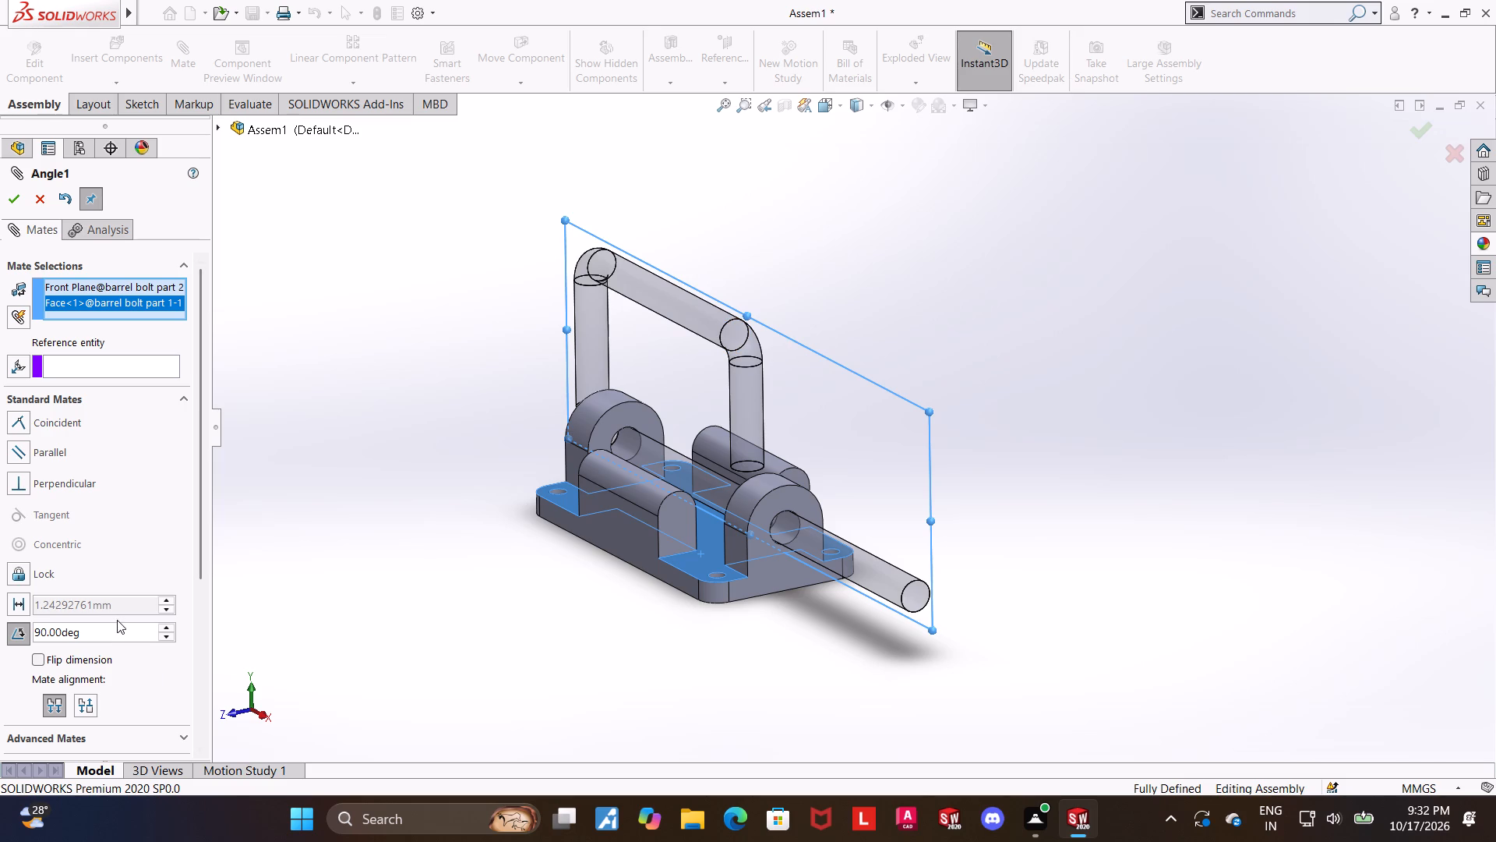
middle_drag(372, 592, 389, 576)
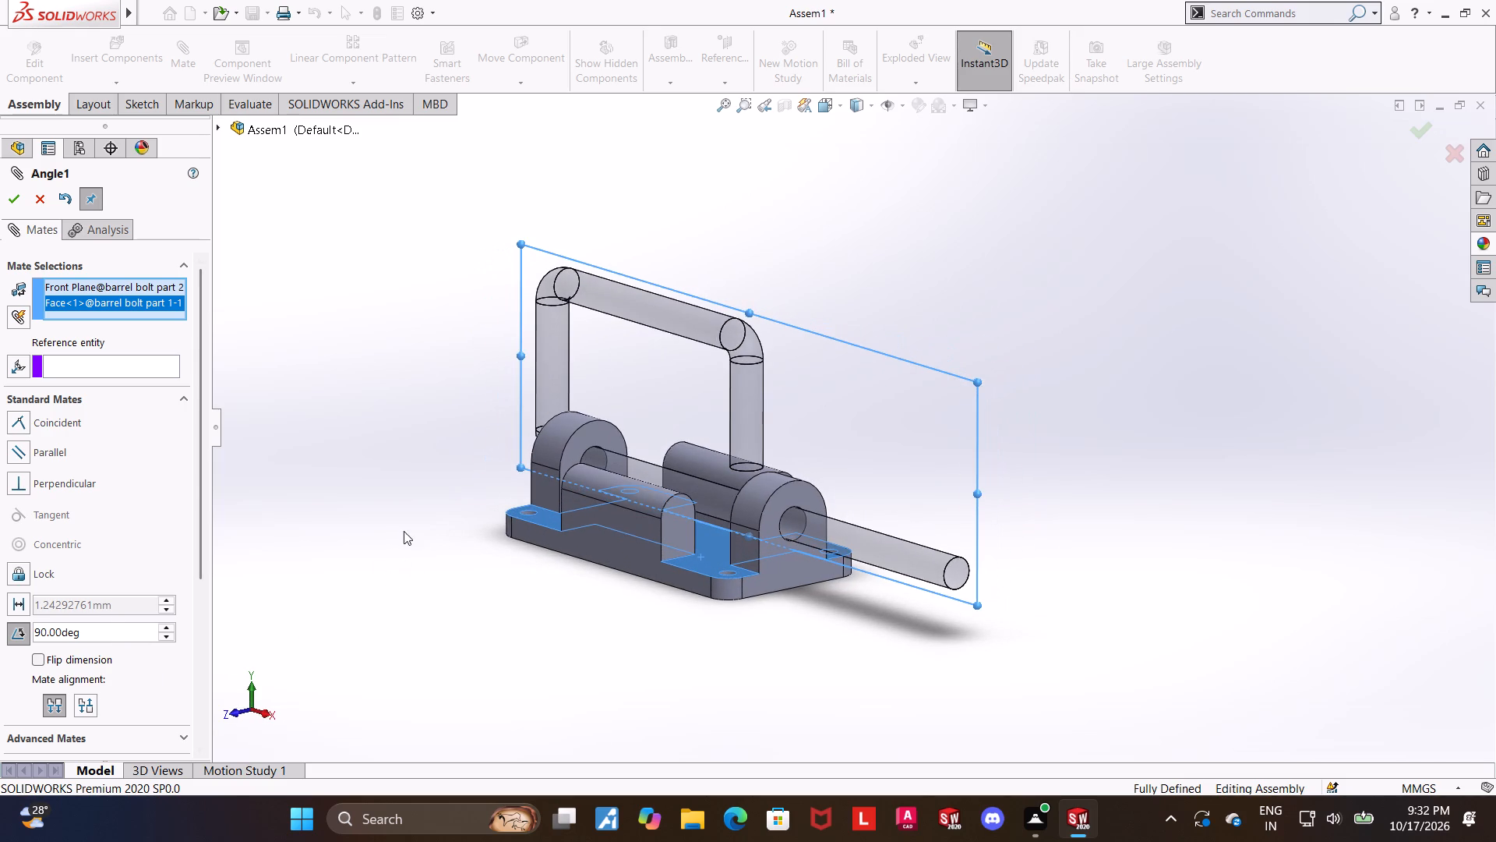
scroll(450, 515, up, 1)
middle_drag(464, 505, 547, 468)
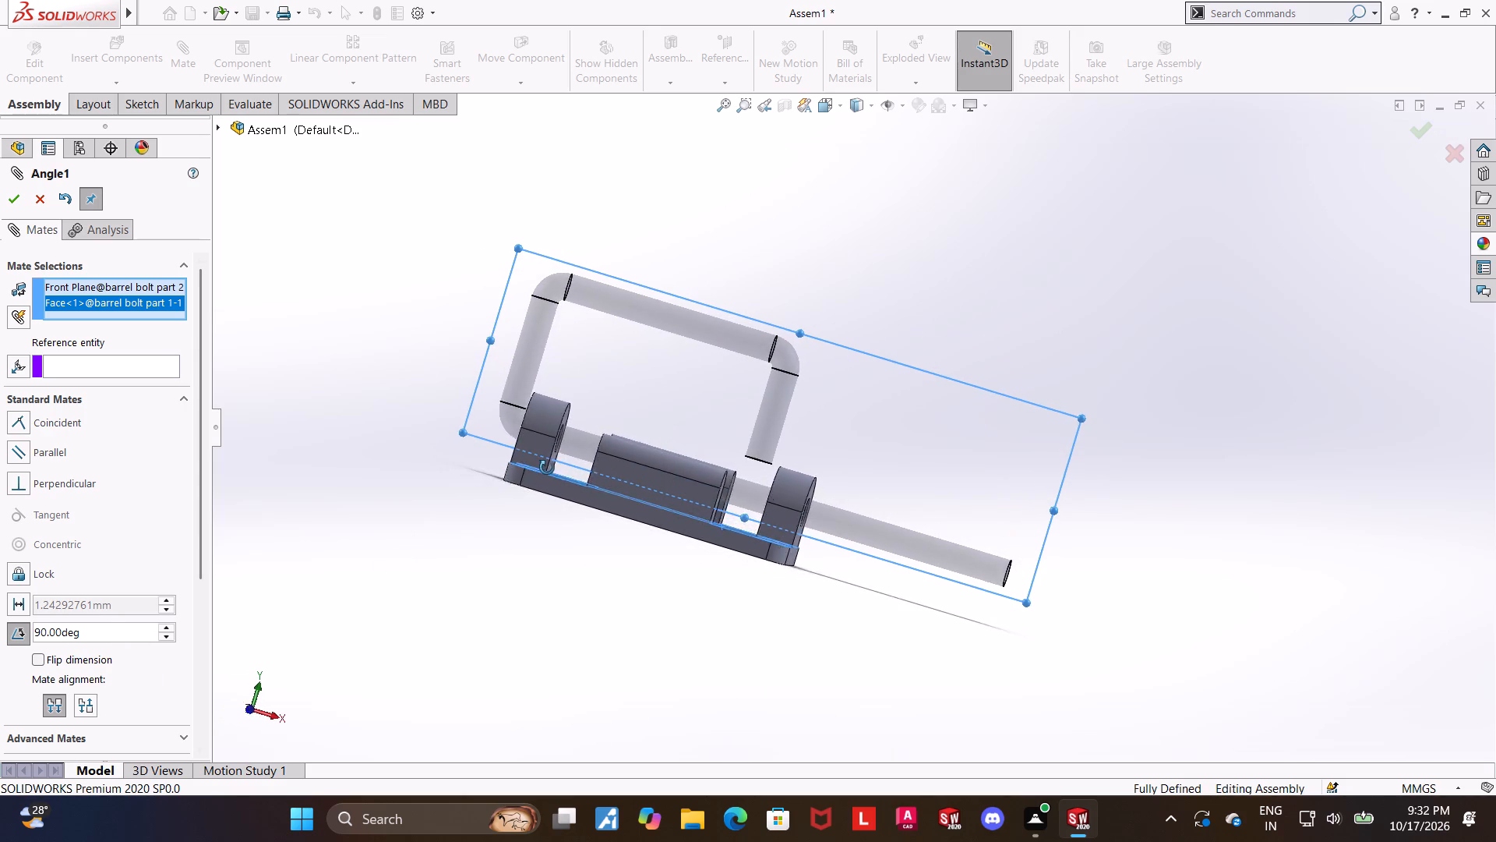
middle_drag(547, 468, 569, 441)
click(826, 107)
click(633, 493)
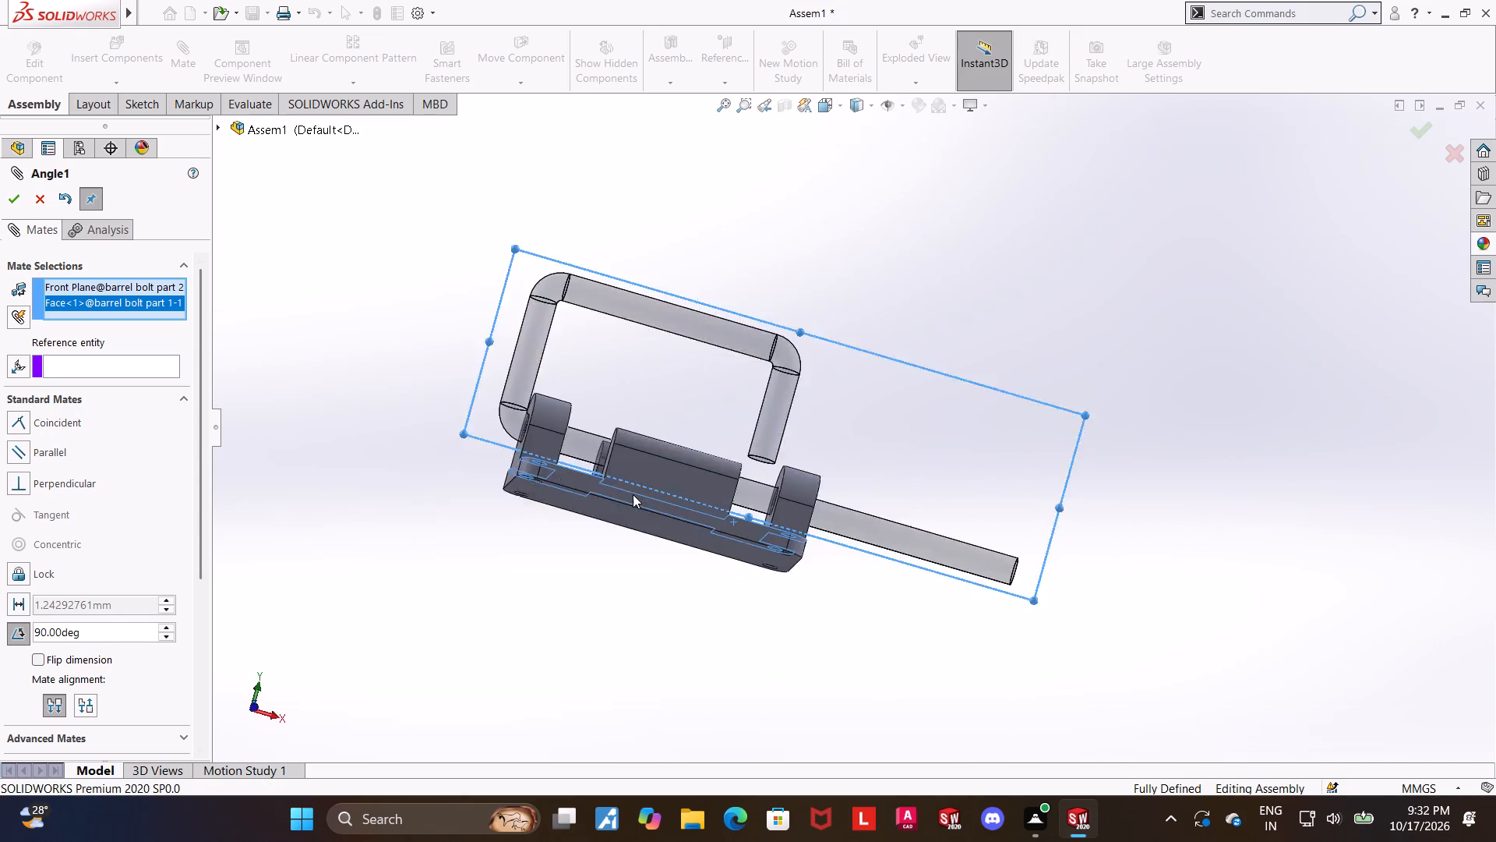
scroll(1030, 554, up, 1)
middle_drag(1083, 577, 975, 637)
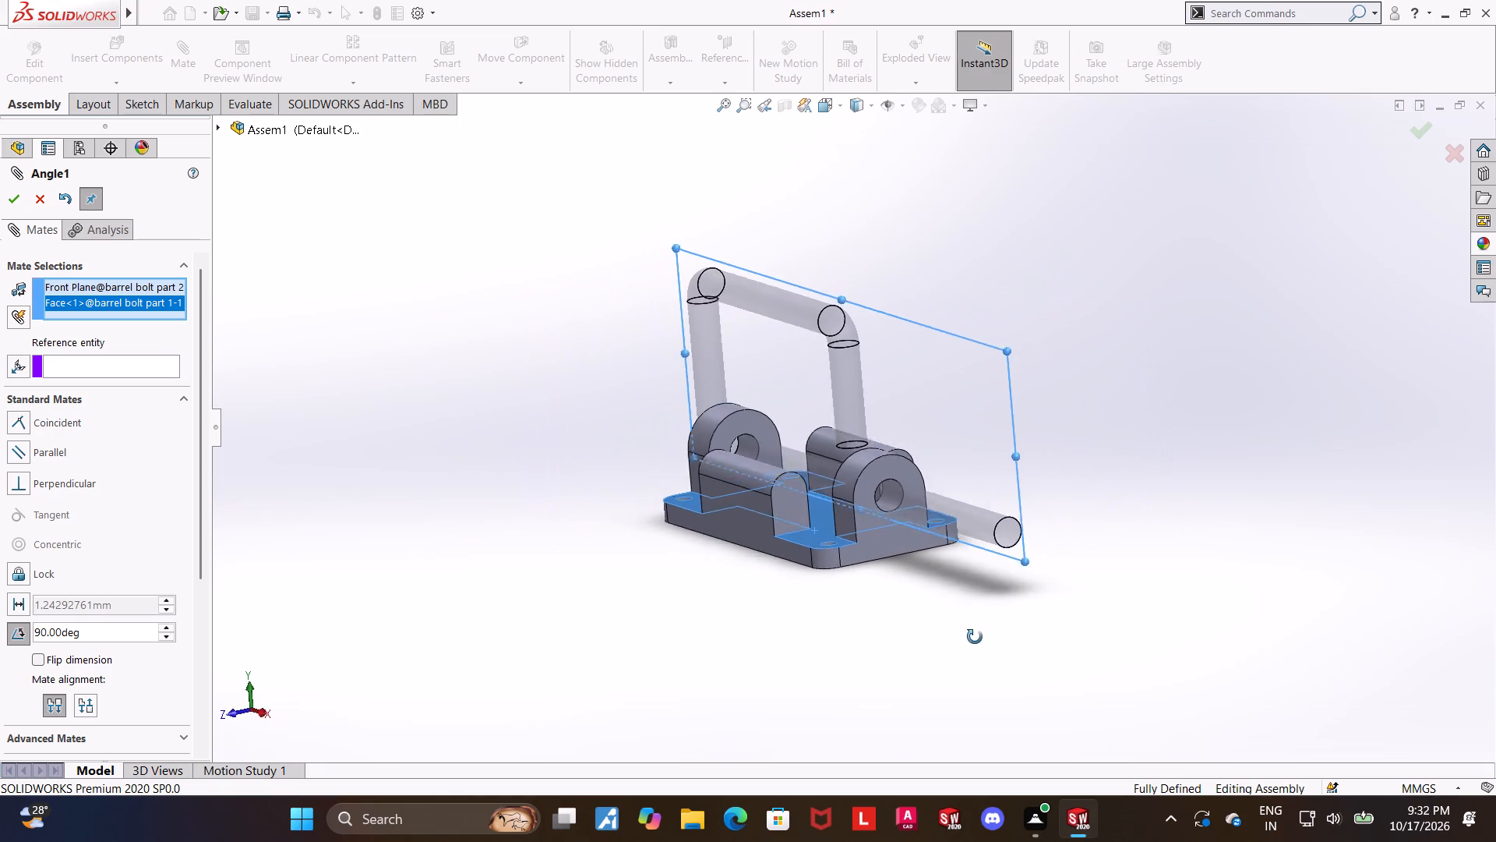
middle_drag(975, 637, 982, 665)
middle_drag(1038, 422, 1038, 491)
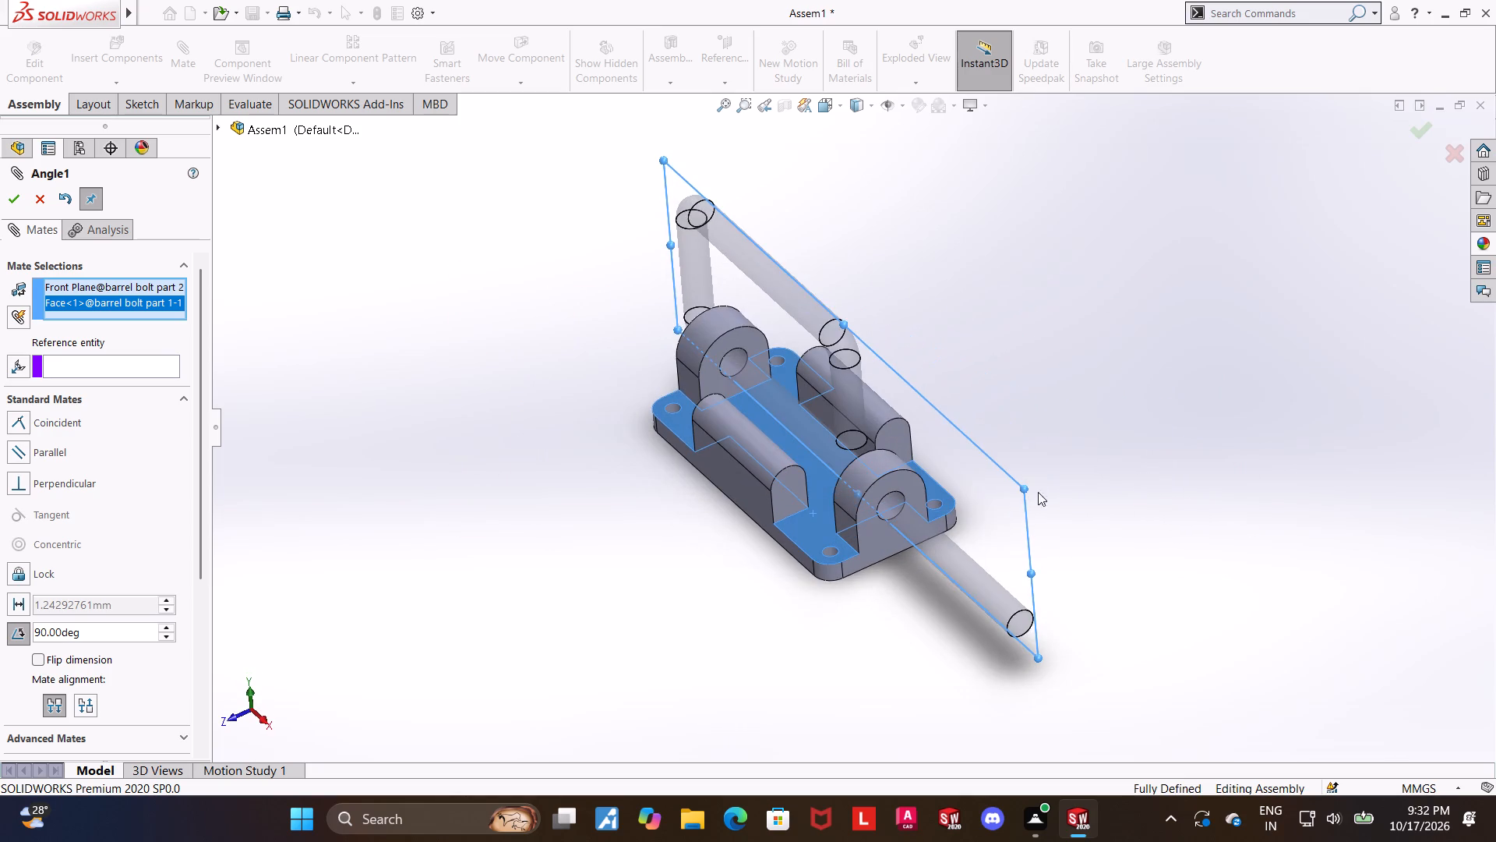
scroll(905, 417, up, 1)
scroll(895, 397, down, 2)
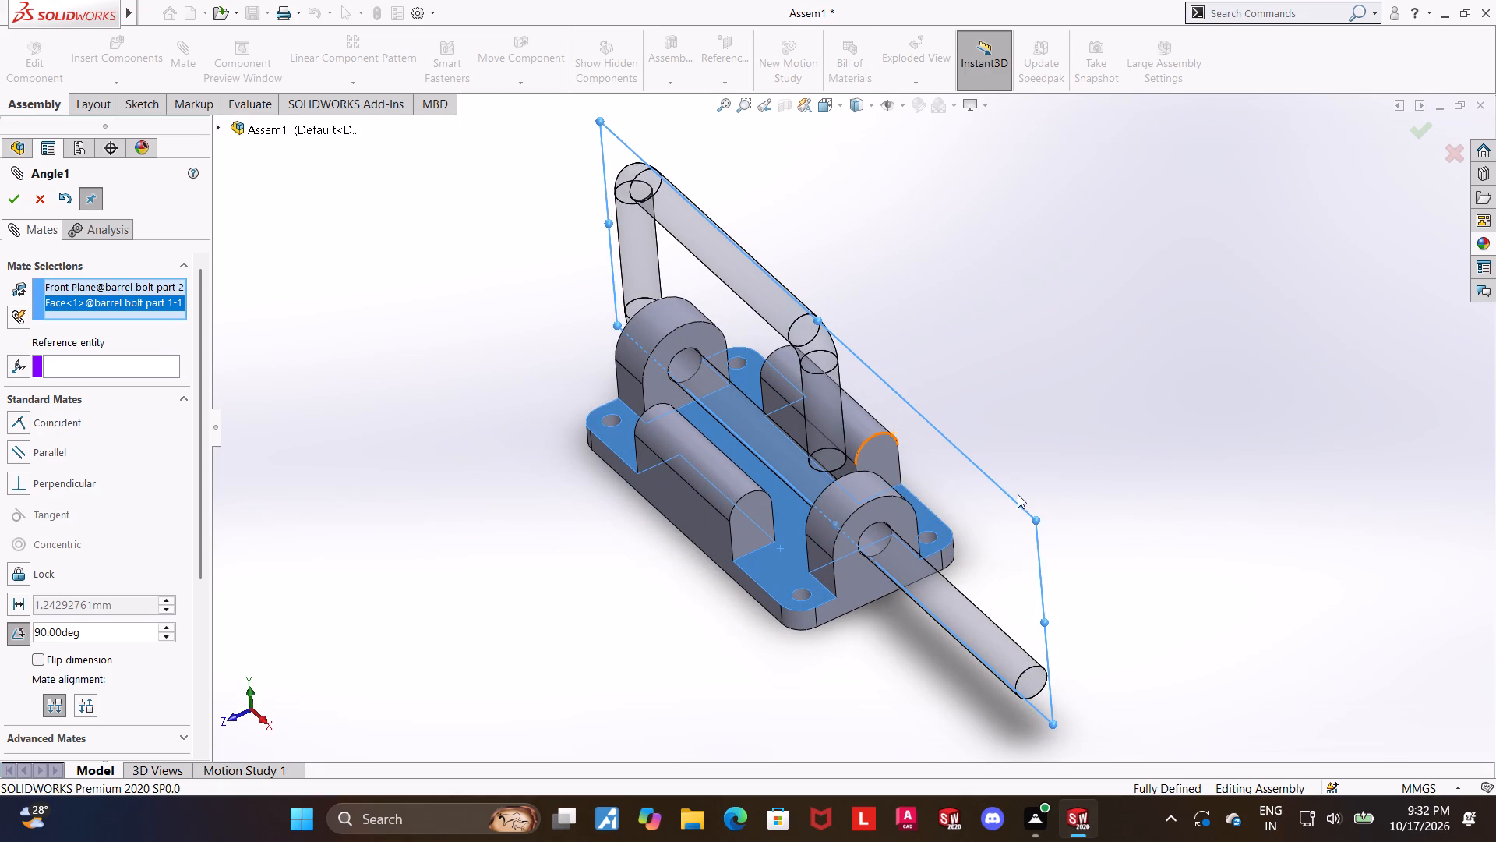
middle_drag(1025, 444, 1047, 389)
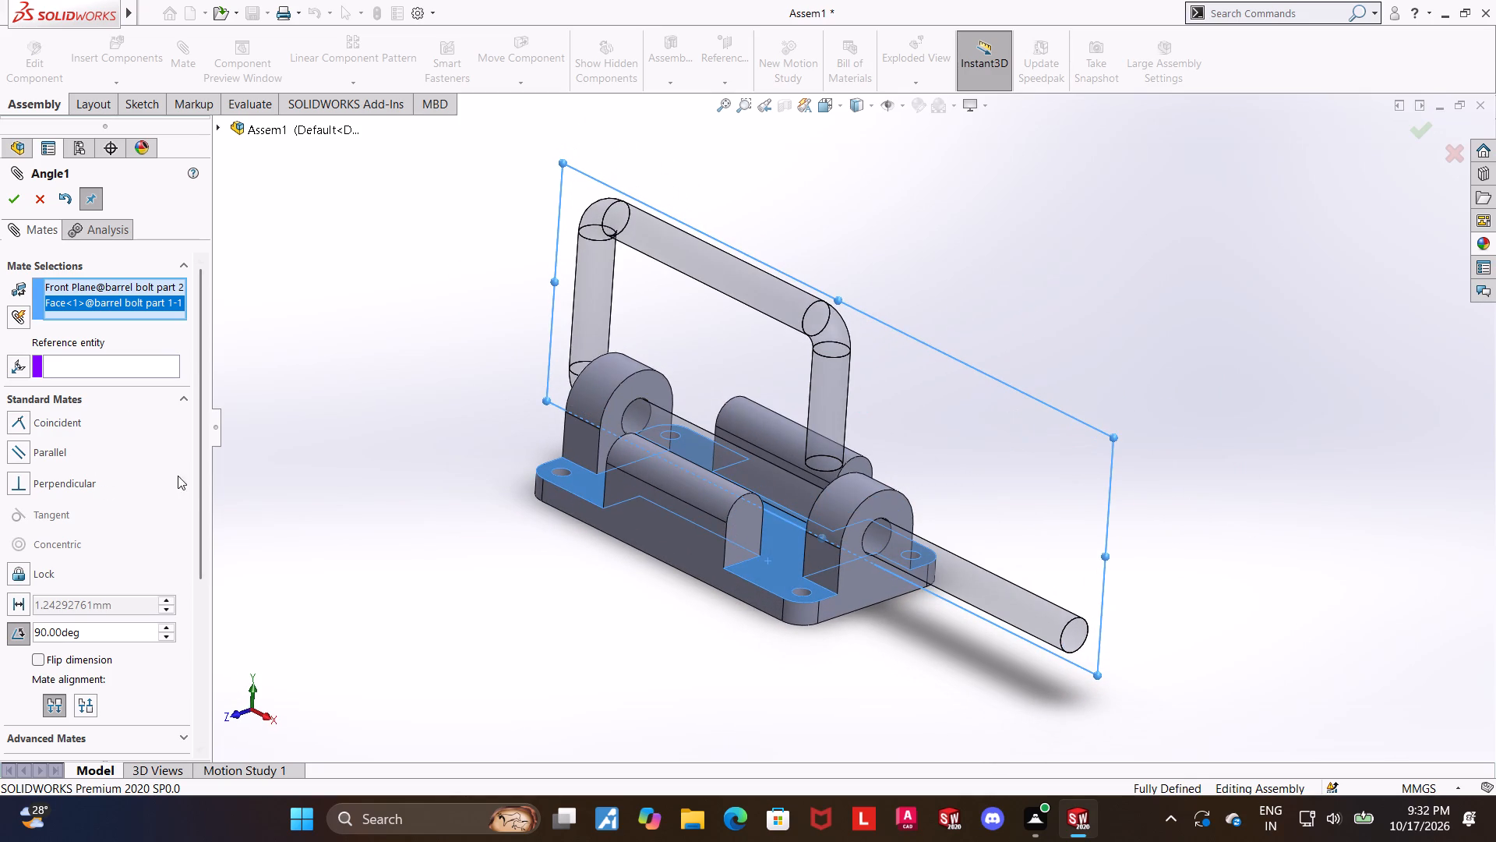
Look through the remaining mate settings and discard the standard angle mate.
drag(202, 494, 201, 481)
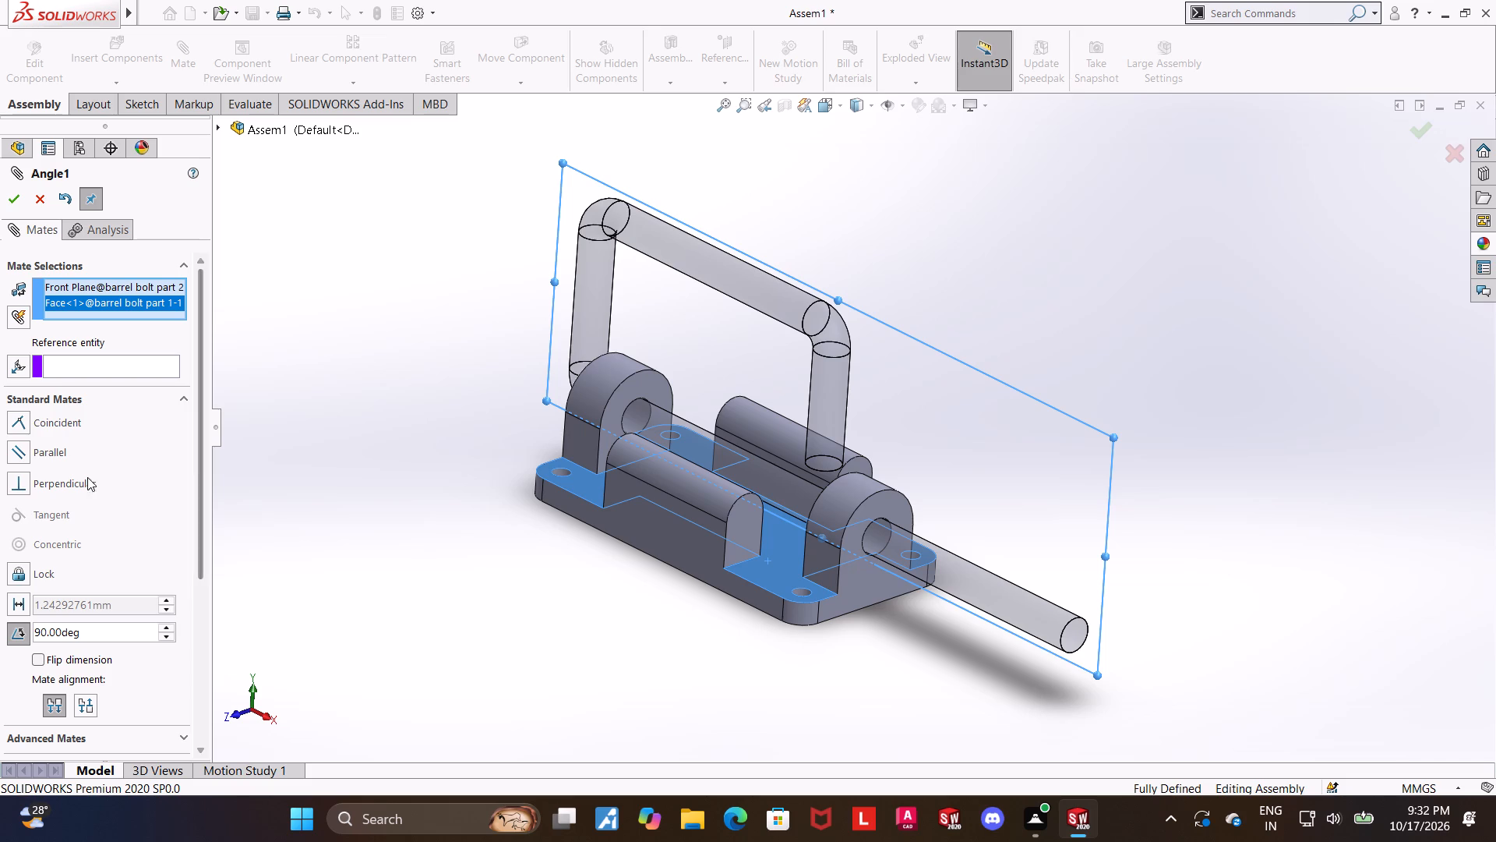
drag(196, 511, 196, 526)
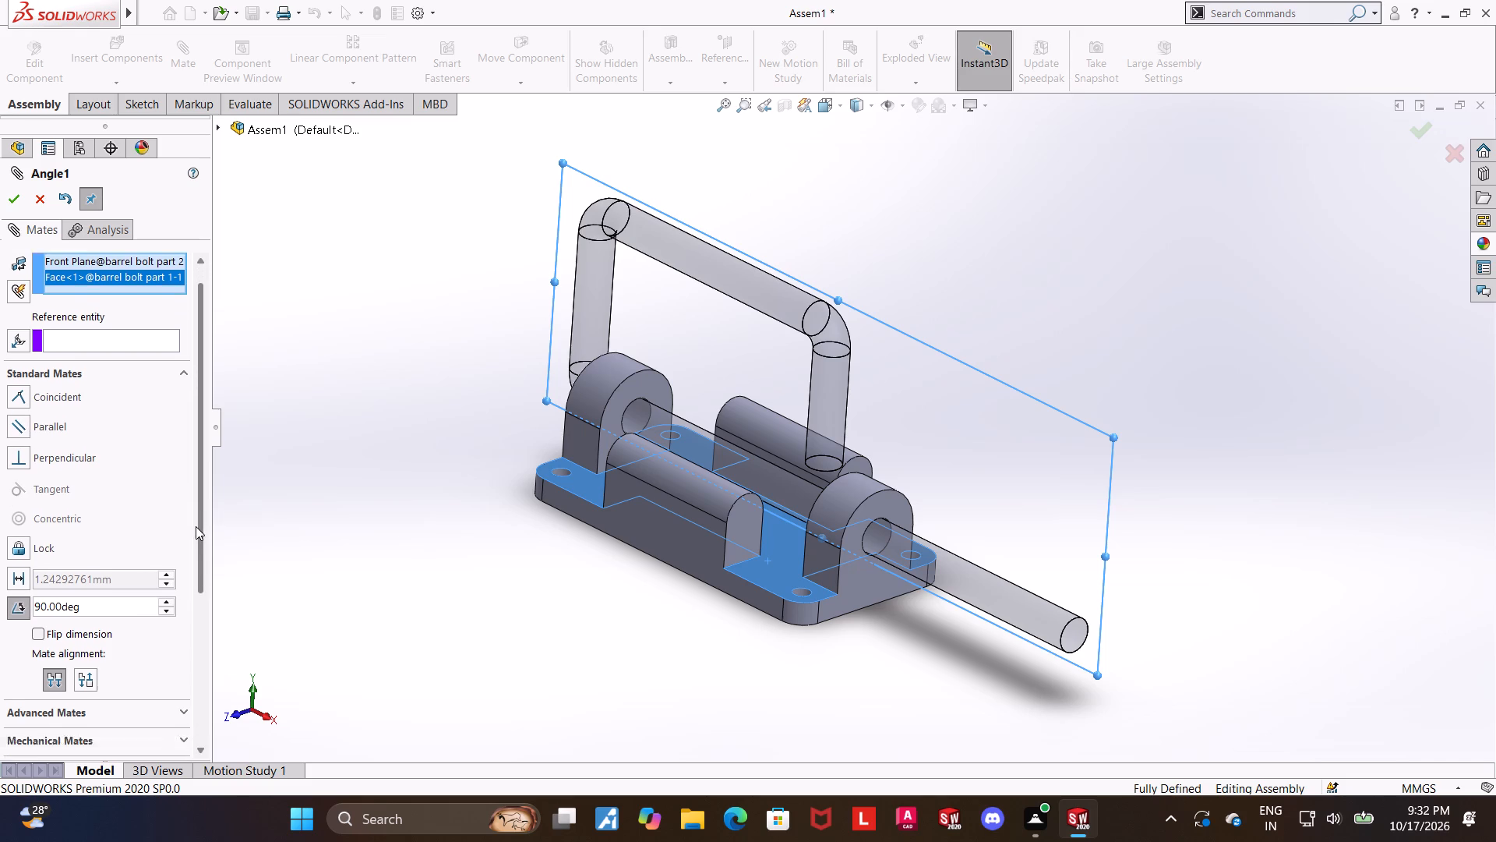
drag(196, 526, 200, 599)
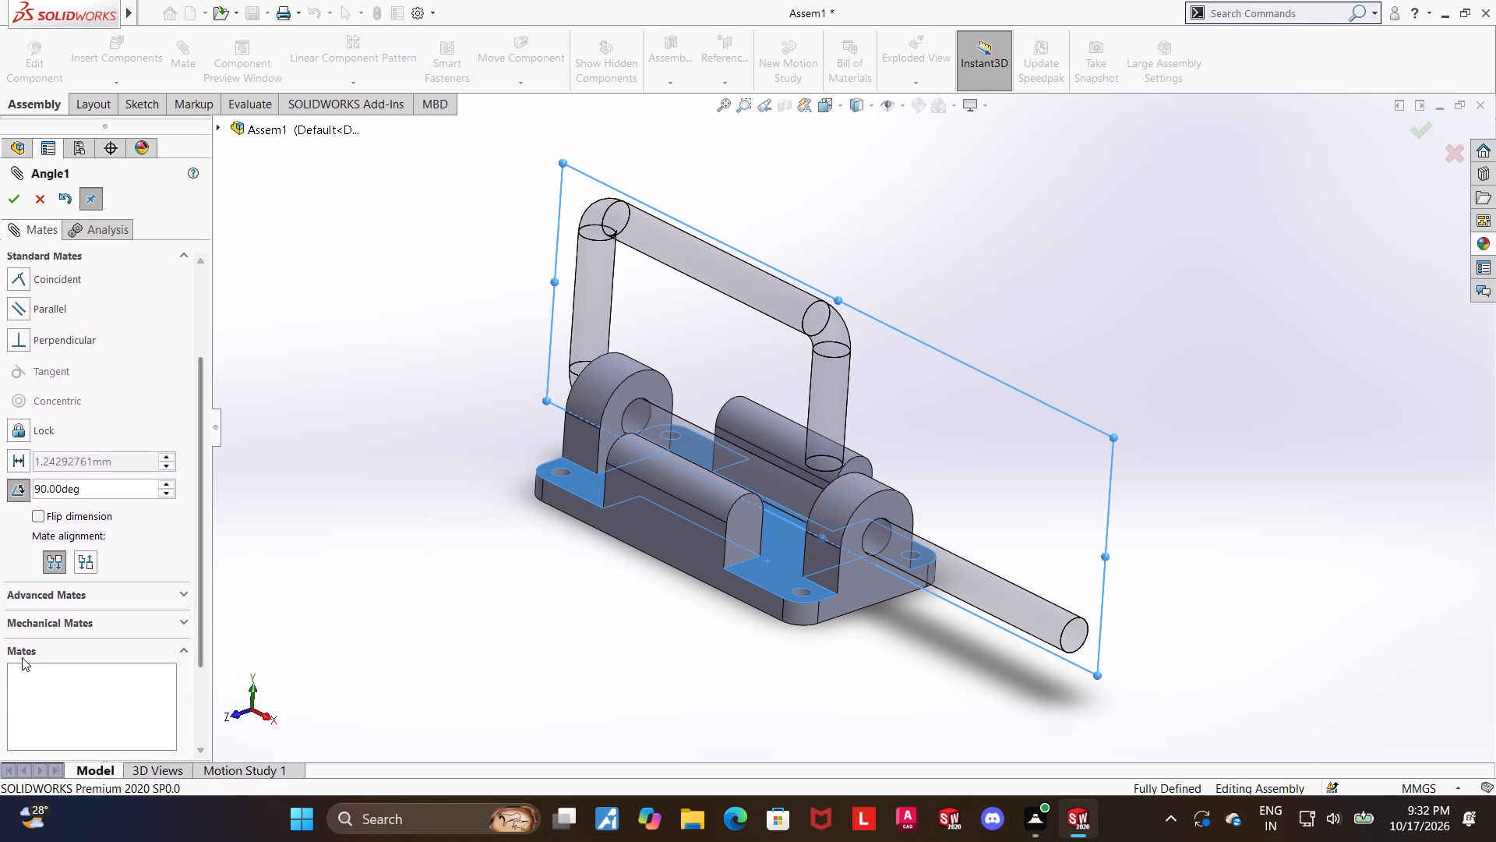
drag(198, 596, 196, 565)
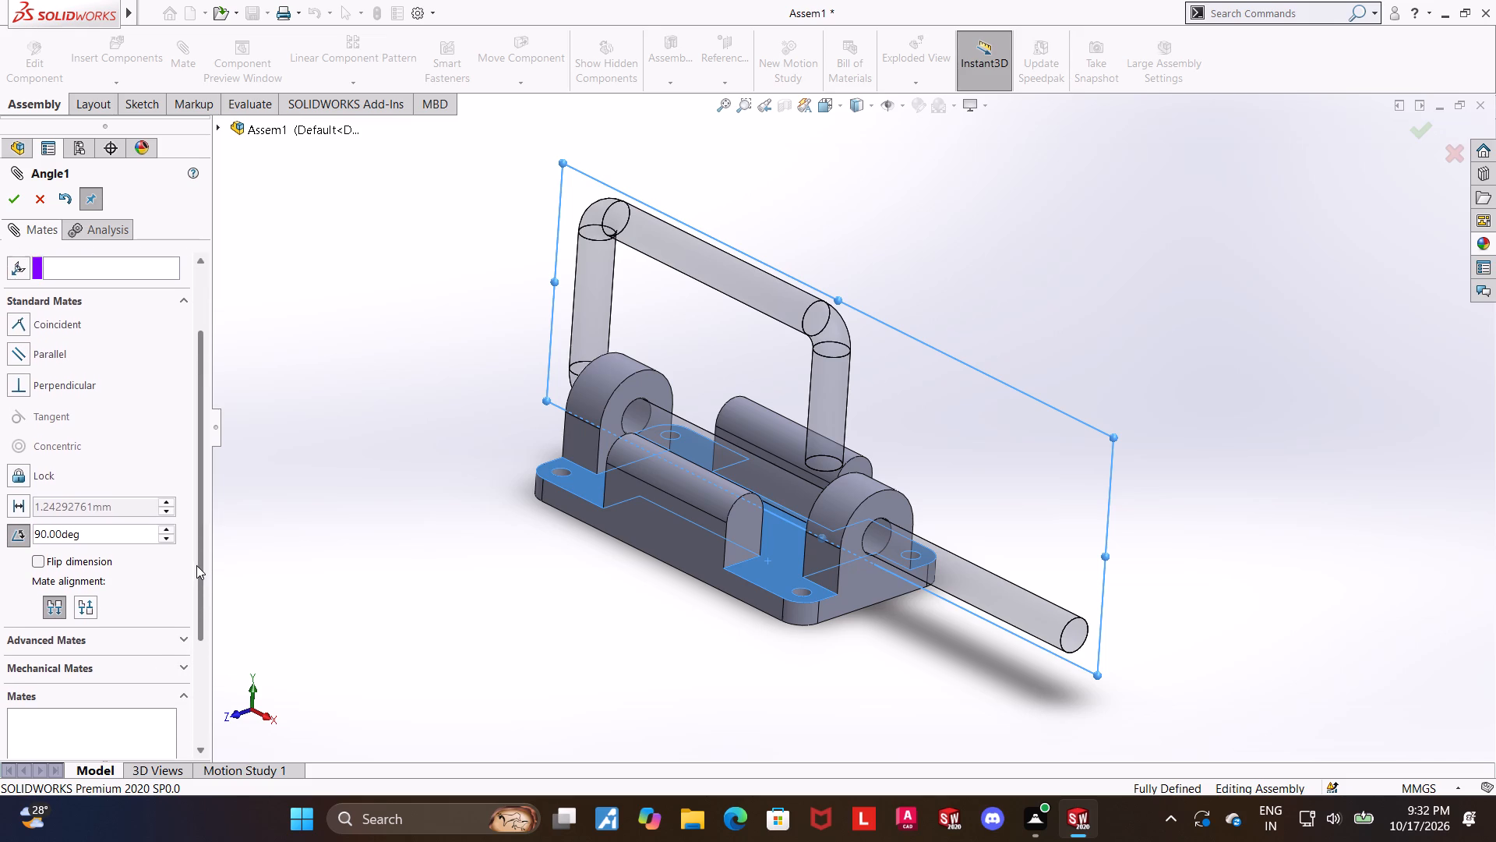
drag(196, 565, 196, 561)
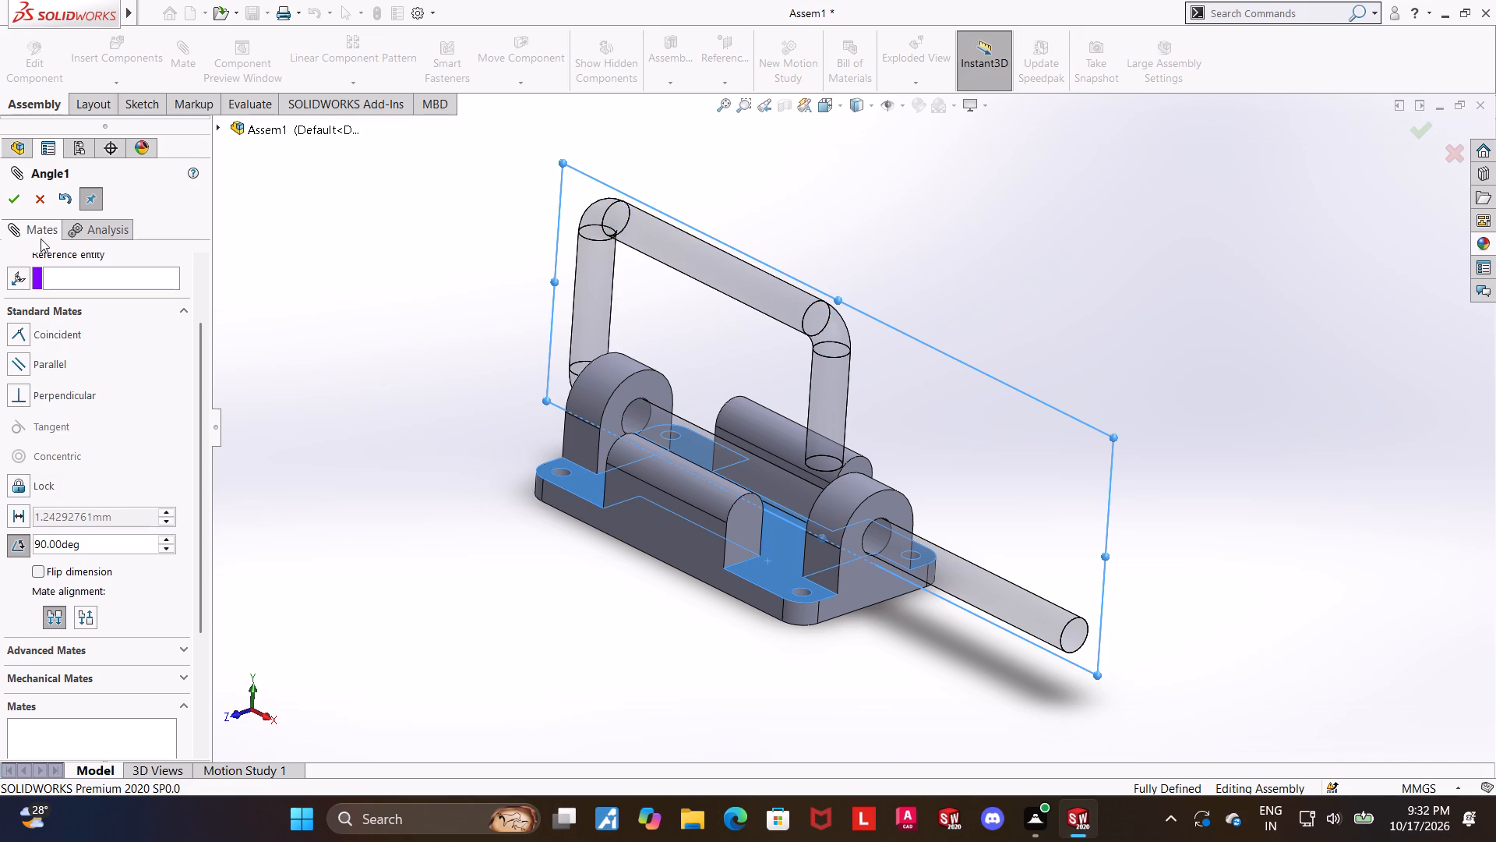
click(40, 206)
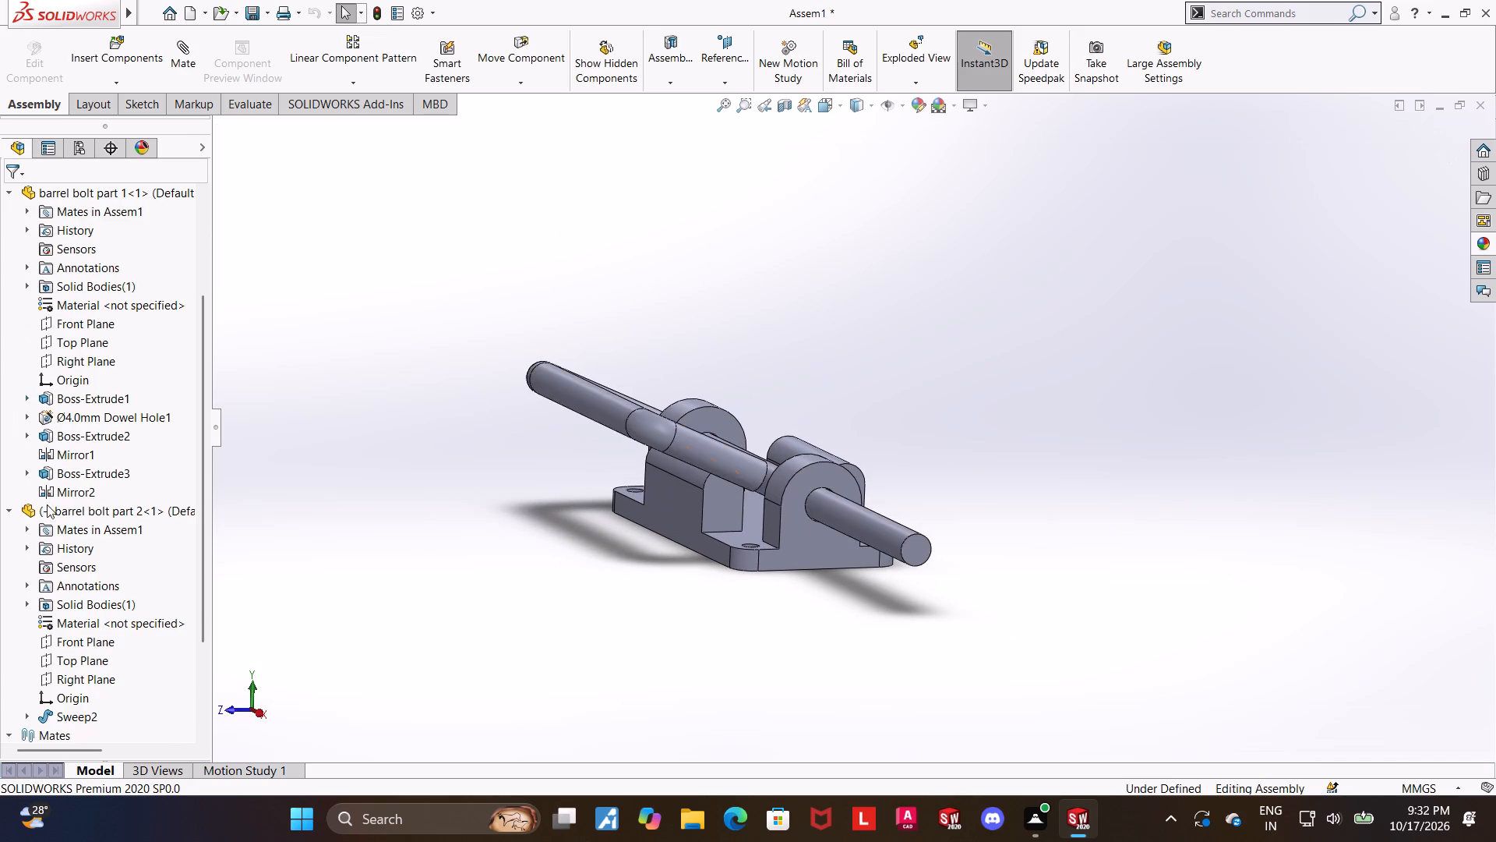
Check the assembly's existing mates, and swing the rod's handle to both sides of the base plate to test its free rotation.
scroll(62, 713, down, 6)
click(62, 713)
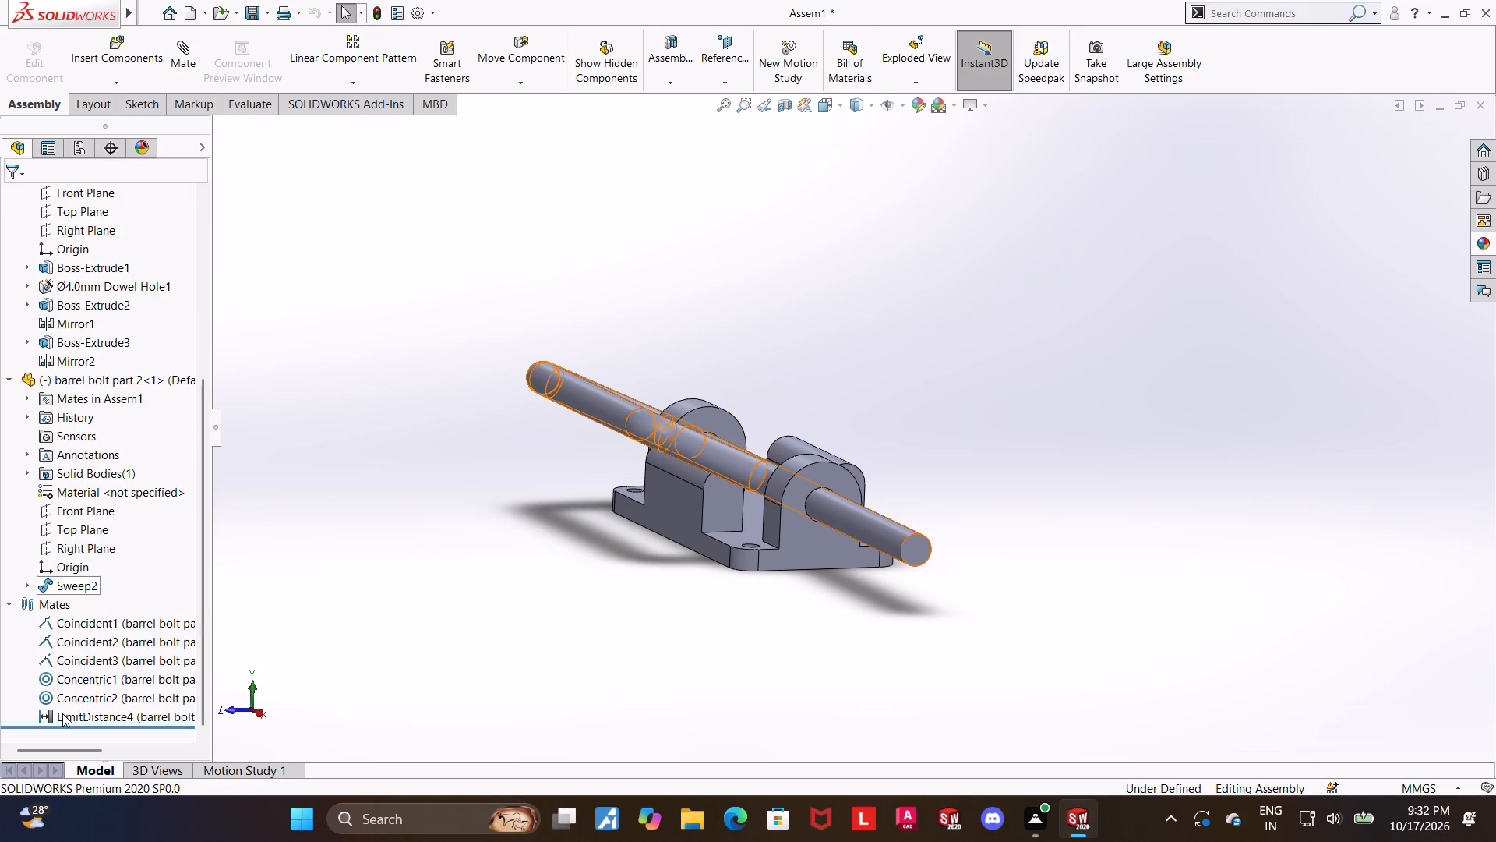
click(350, 645)
middle_drag(628, 493, 655, 536)
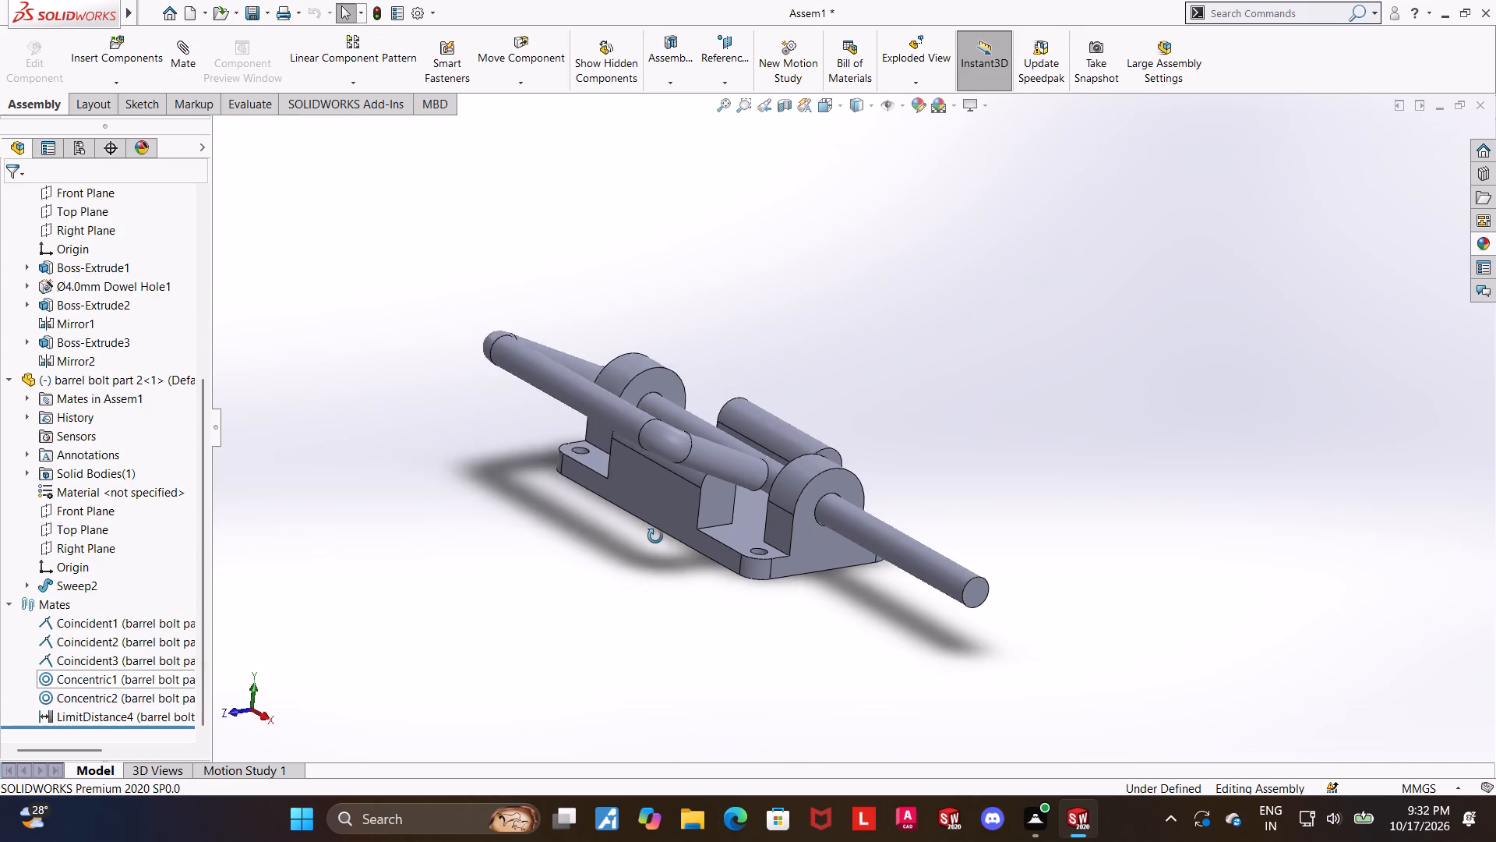
middle_drag(655, 536, 662, 560)
drag(633, 426, 426, 223)
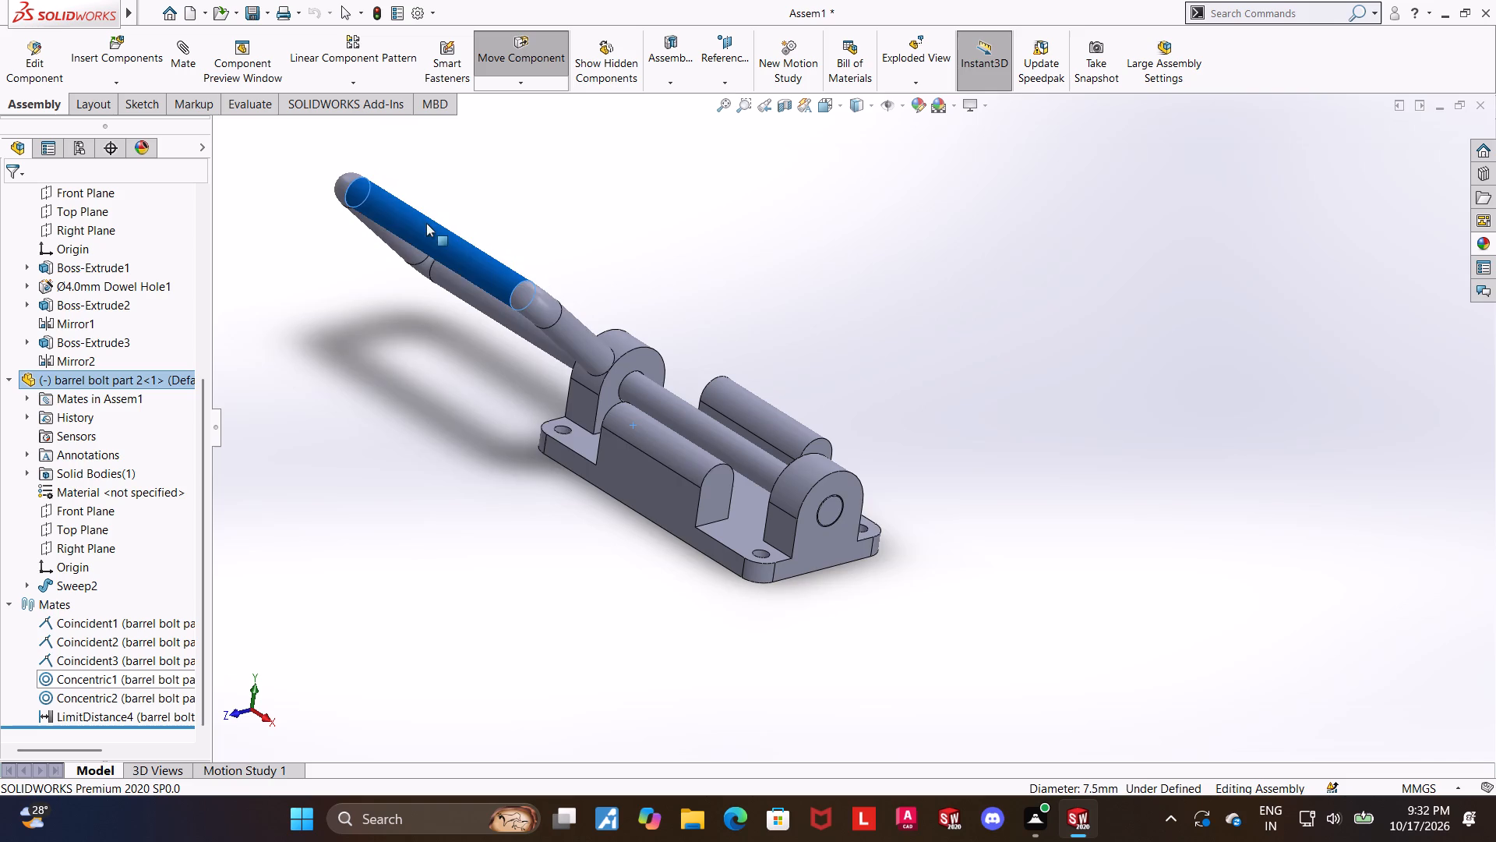
drag(426, 223, 680, 557)
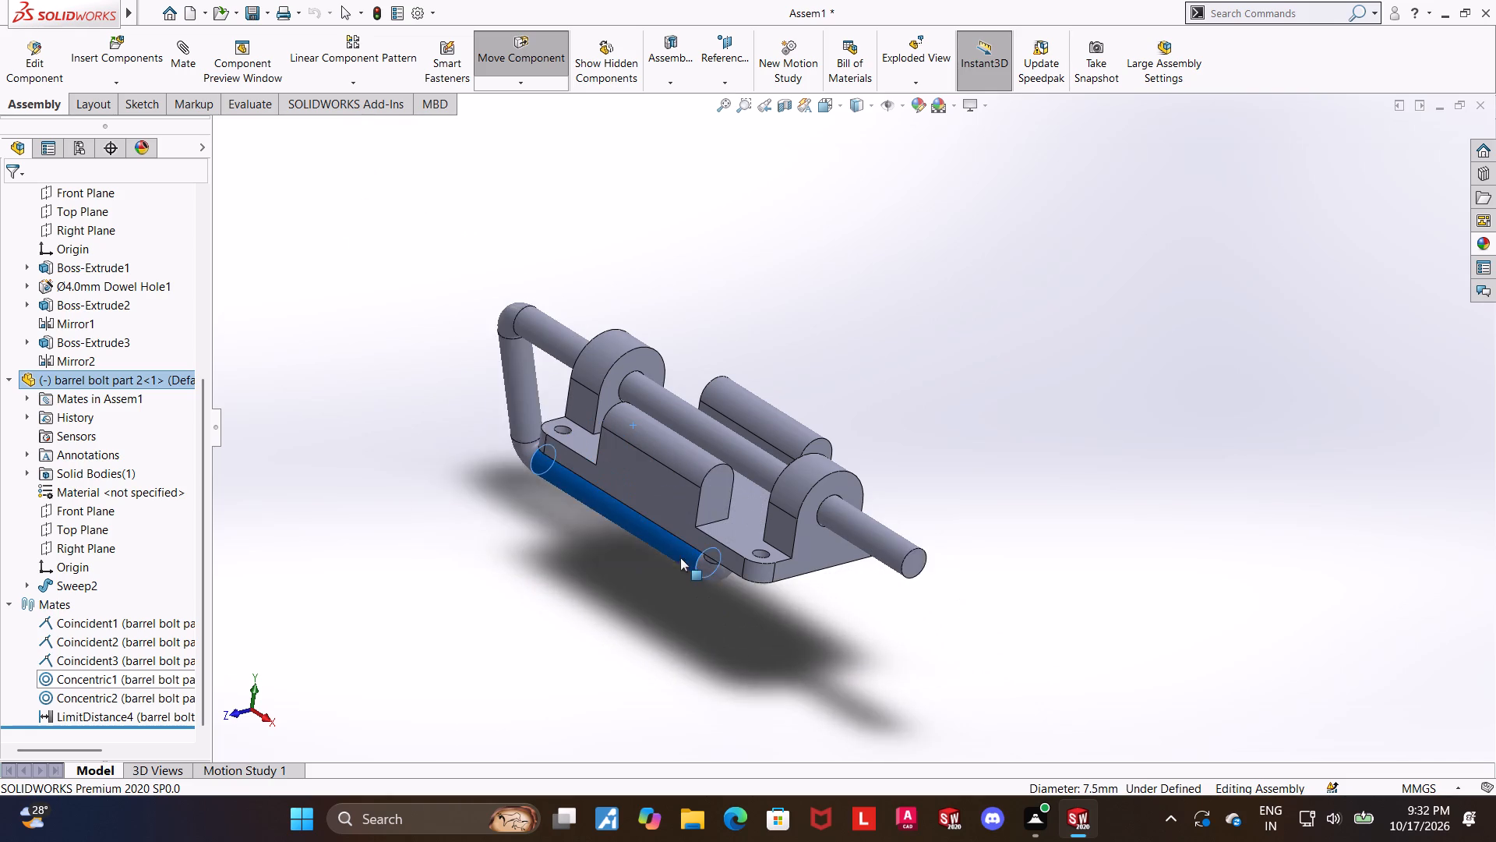
drag(680, 557, 834, 241)
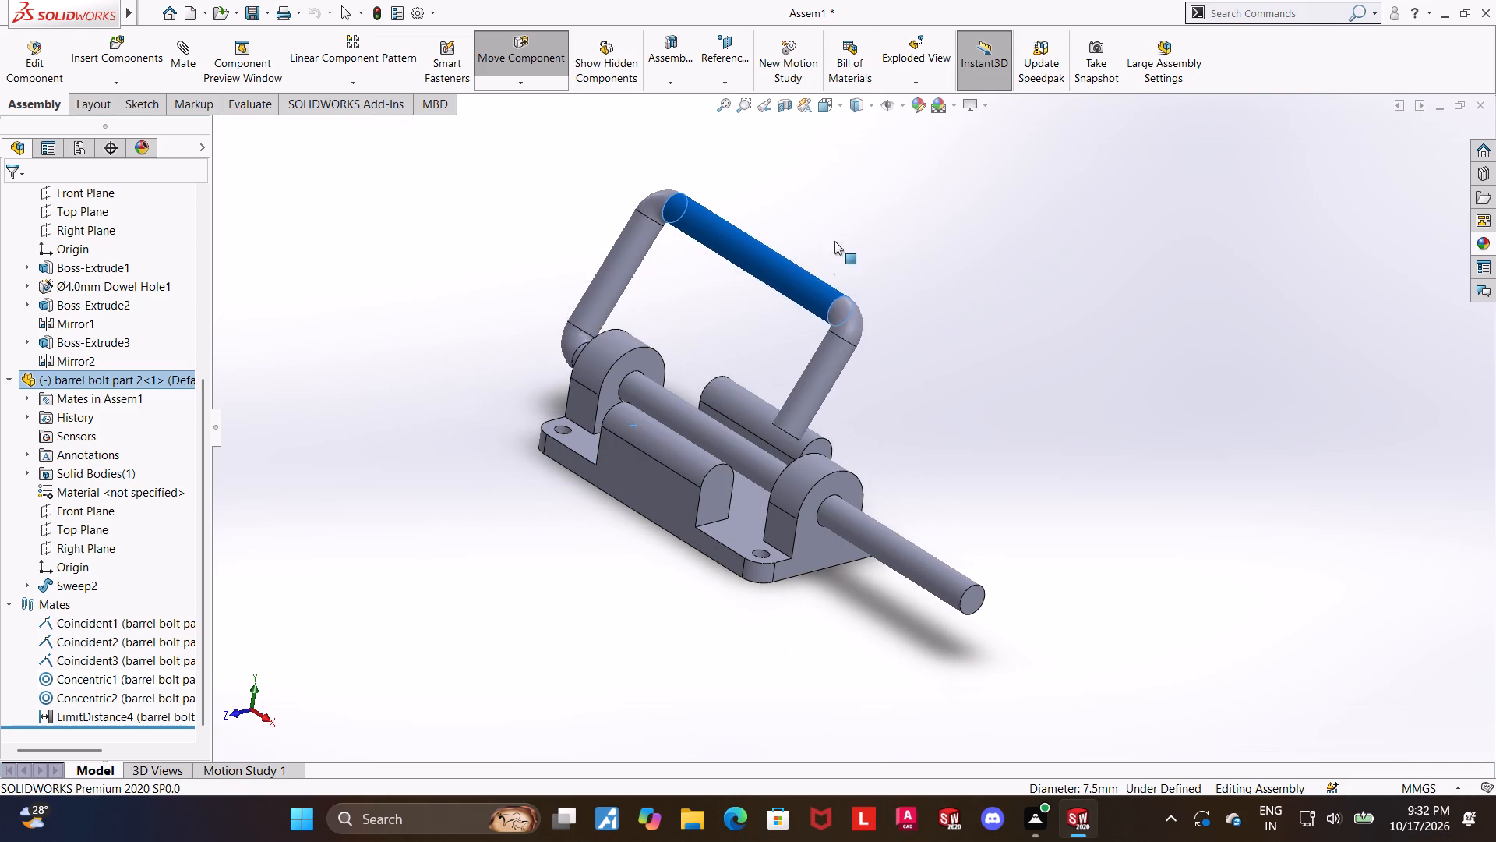
drag(834, 241, 1039, 297)
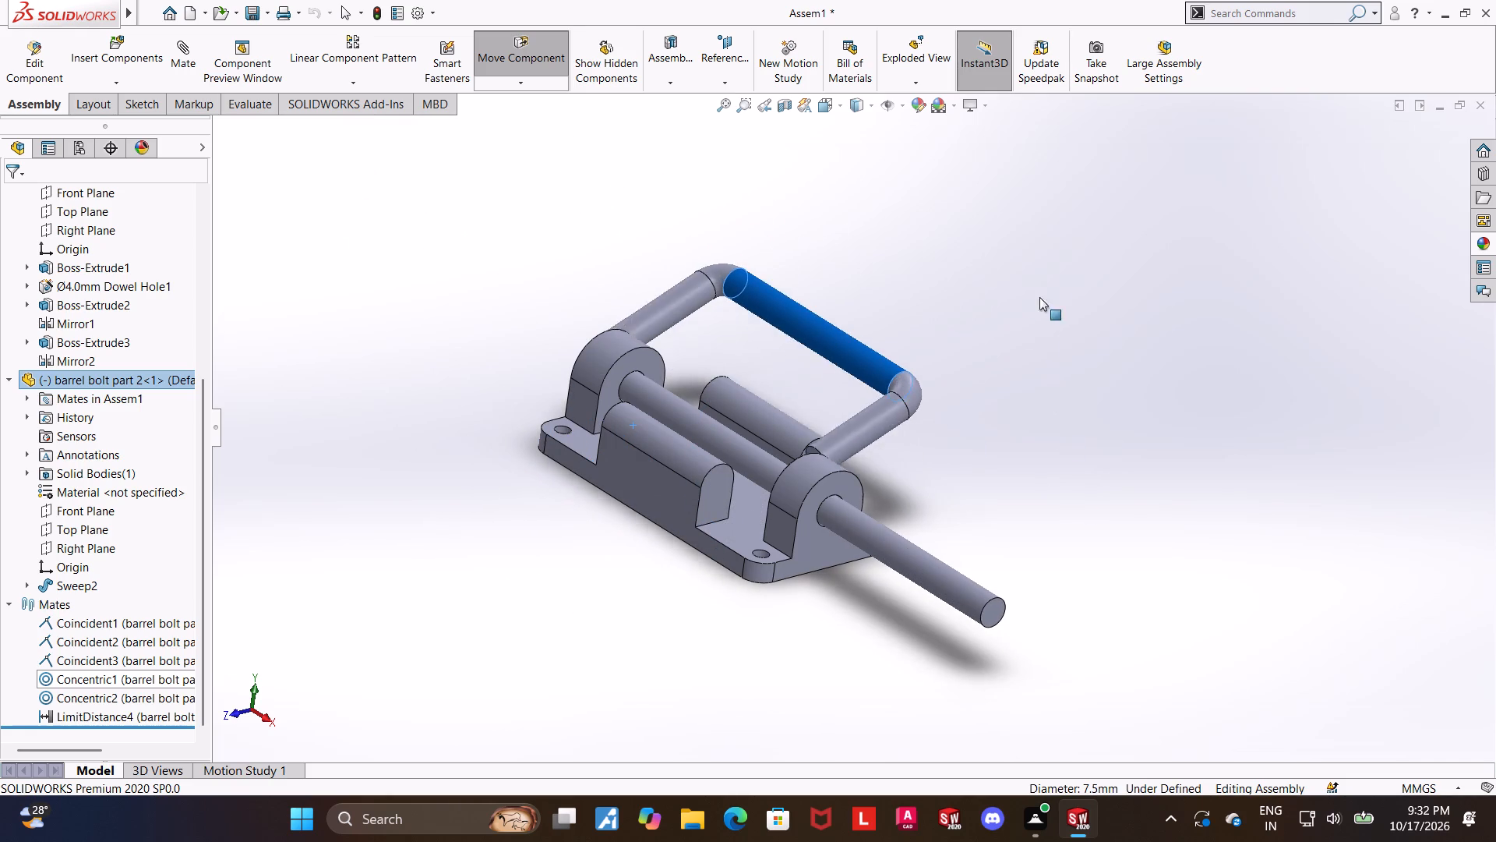
drag(1039, 297, 1047, 278)
click(1026, 378)
scroll(1008, 409, up, 2)
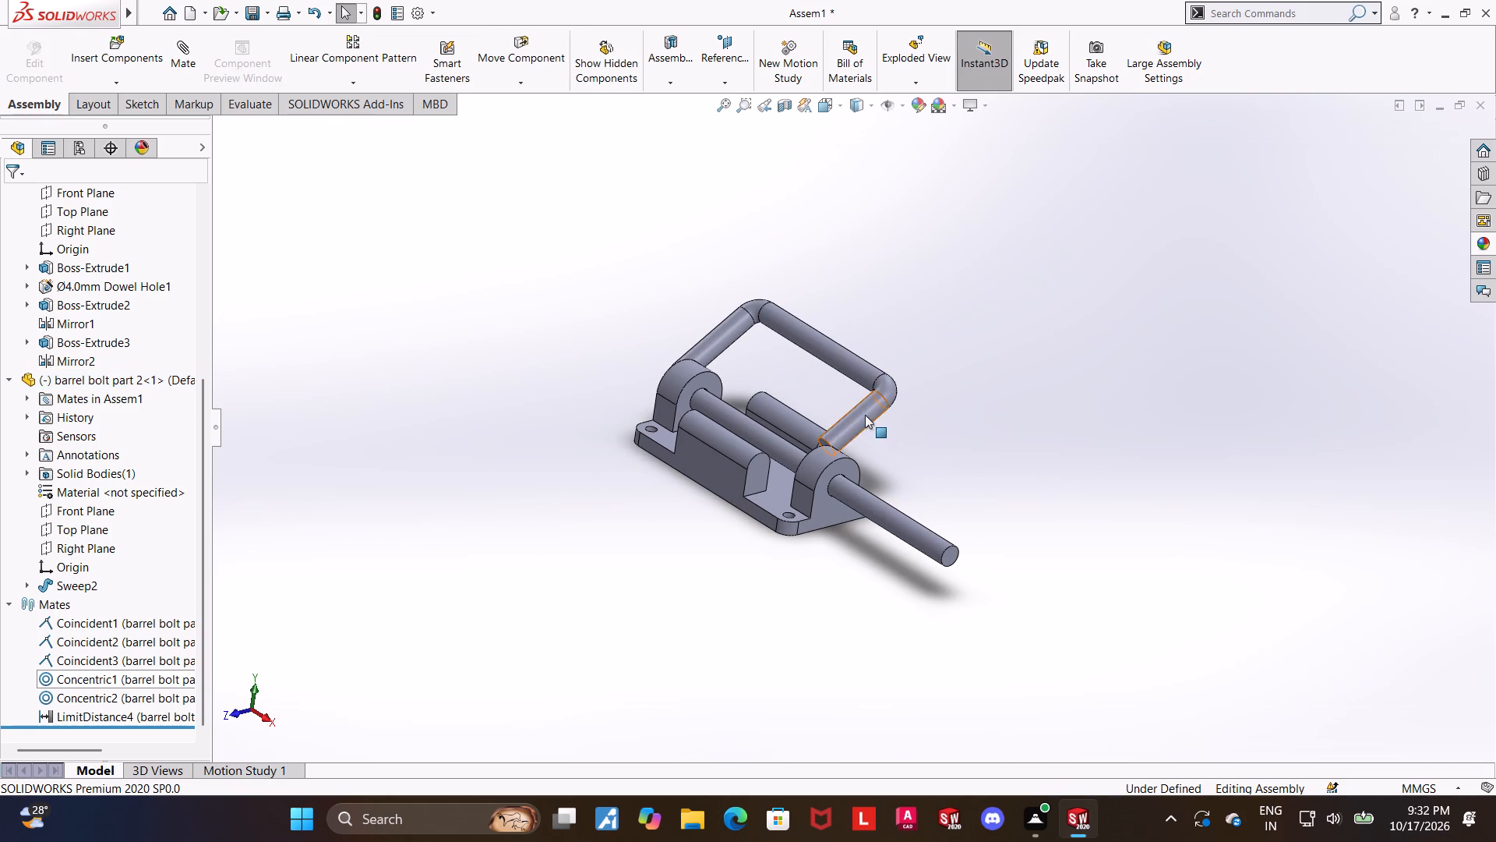
drag(865, 415, 875, 318)
middle_drag(880, 390, 857, 402)
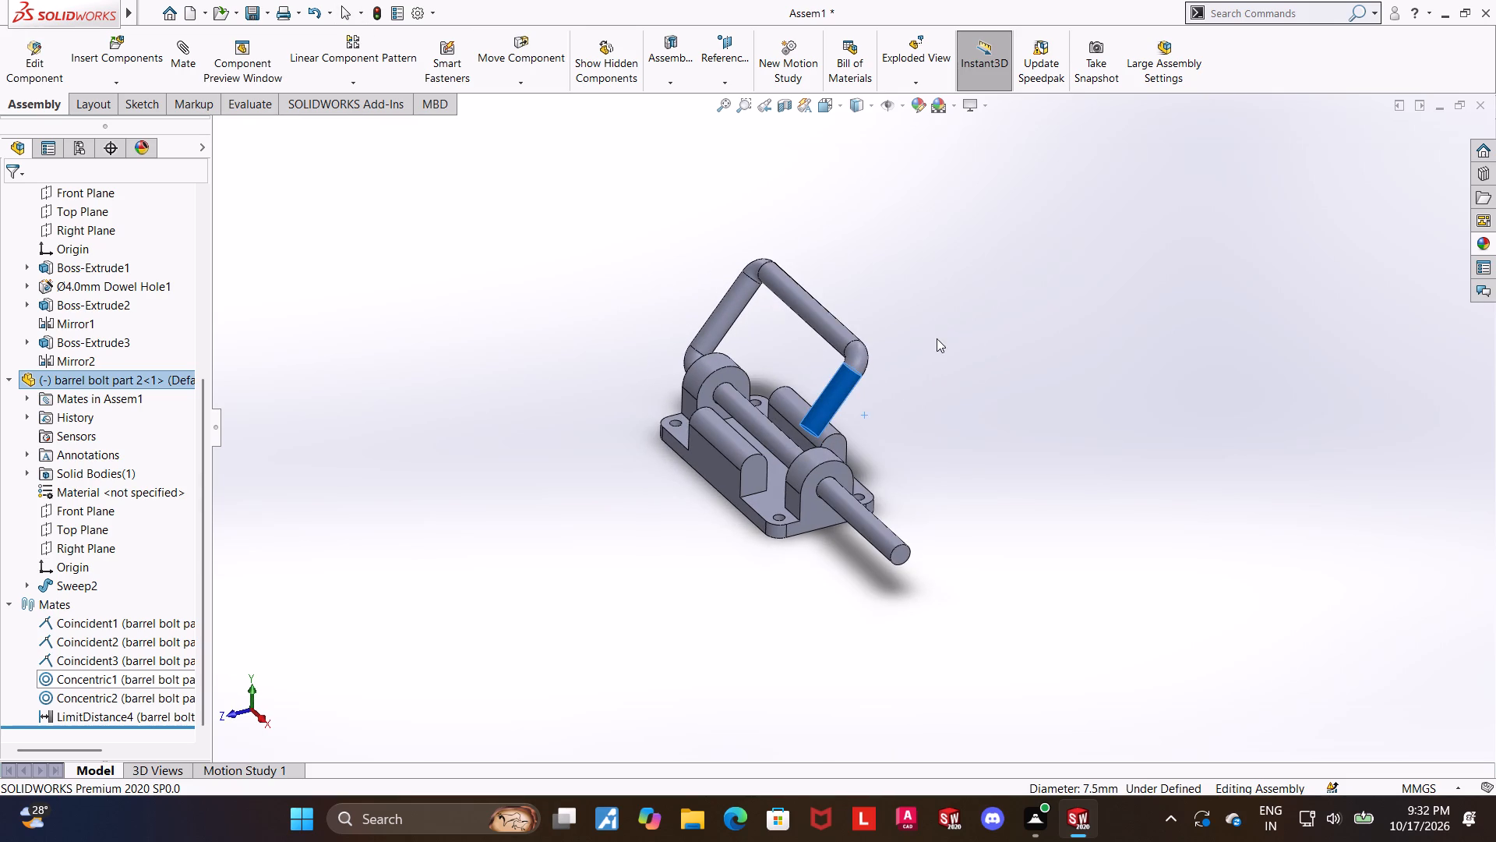
scroll(936, 338, down, 2)
click(909, 405)
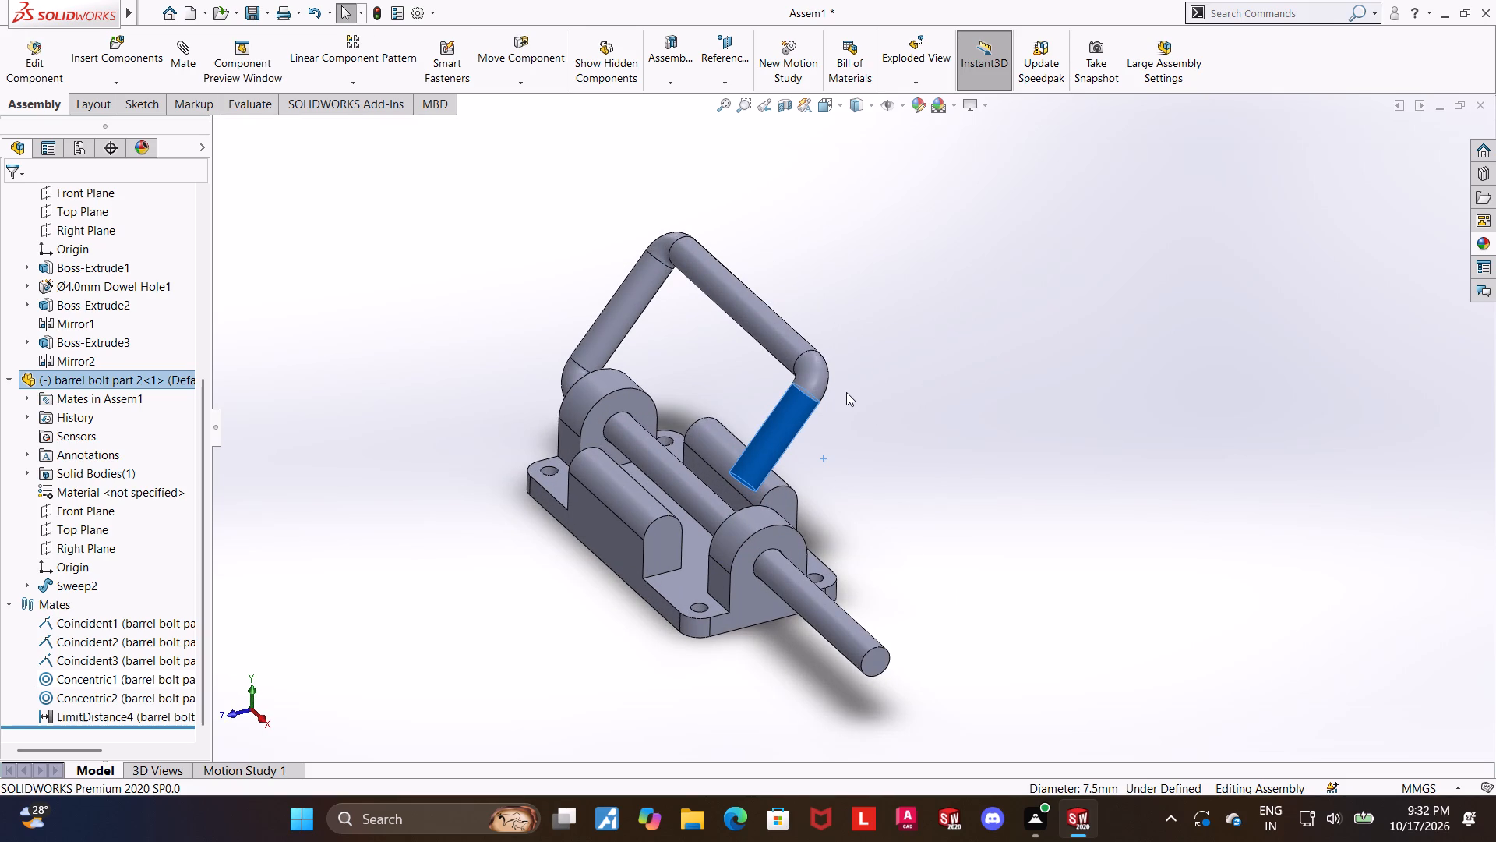
scroll(846, 392, down, 1)
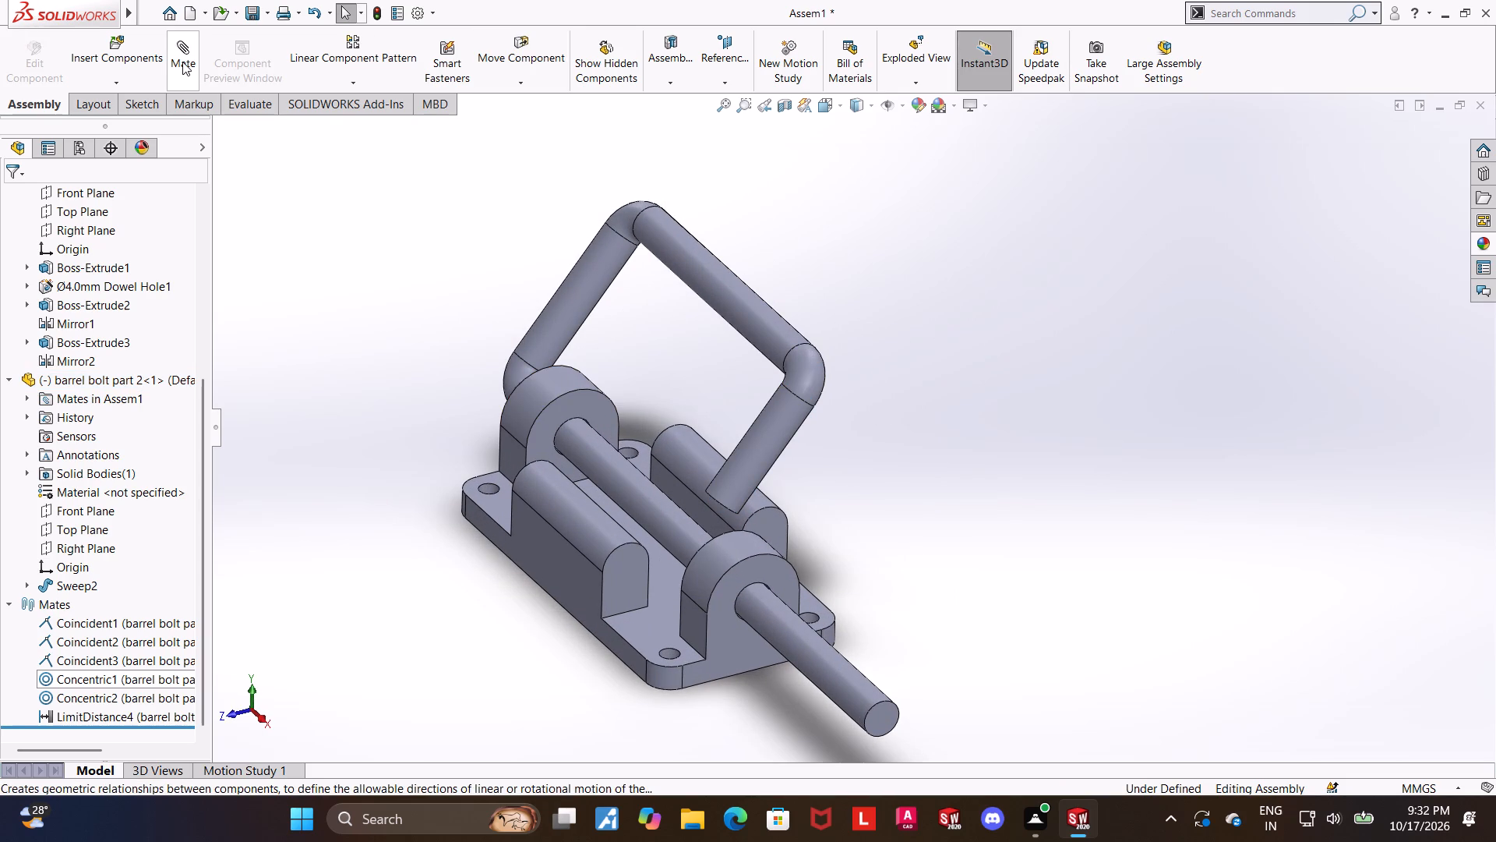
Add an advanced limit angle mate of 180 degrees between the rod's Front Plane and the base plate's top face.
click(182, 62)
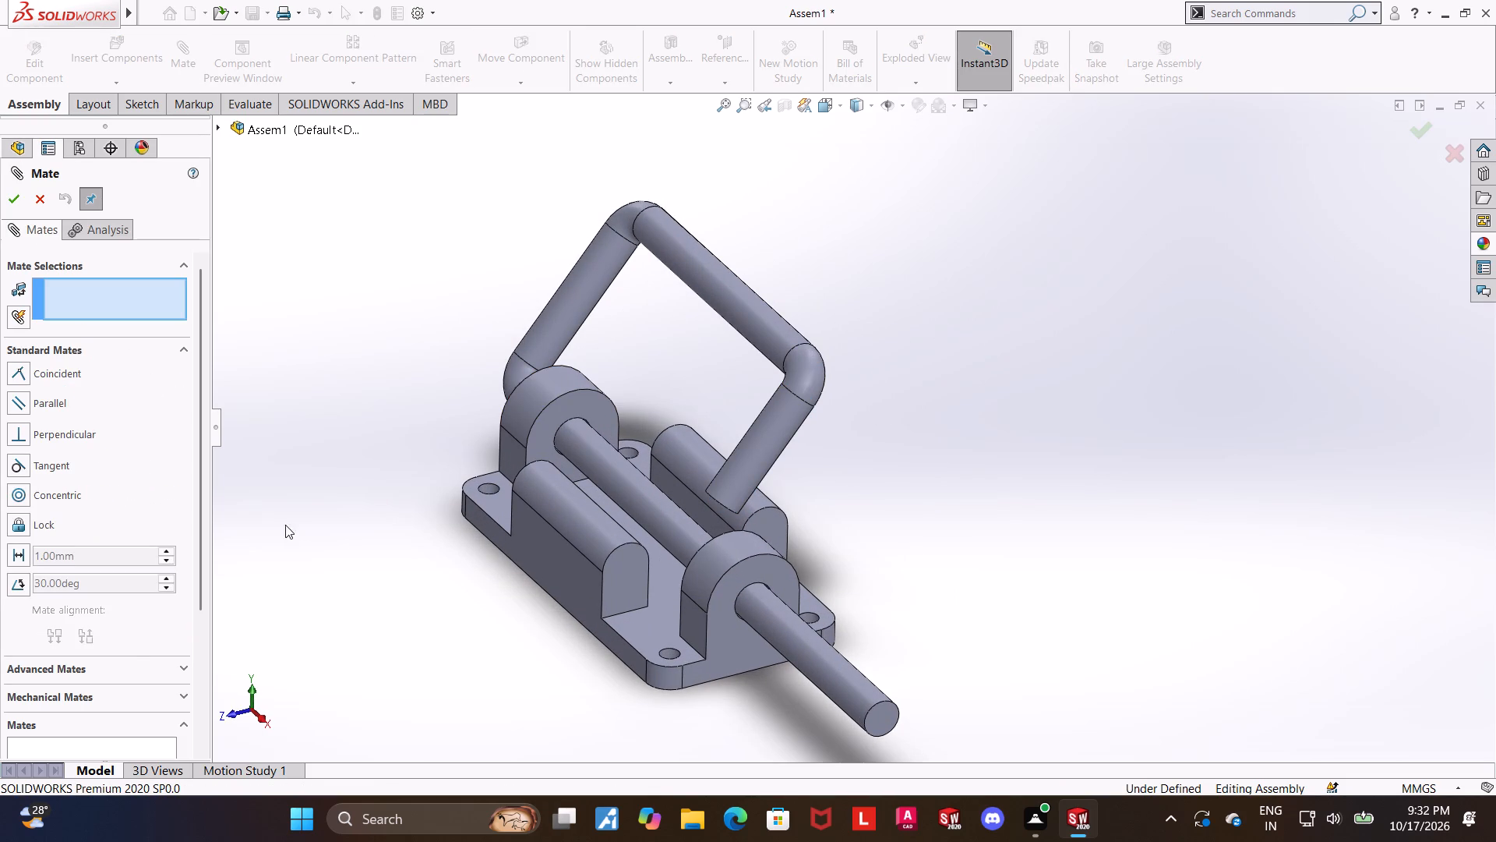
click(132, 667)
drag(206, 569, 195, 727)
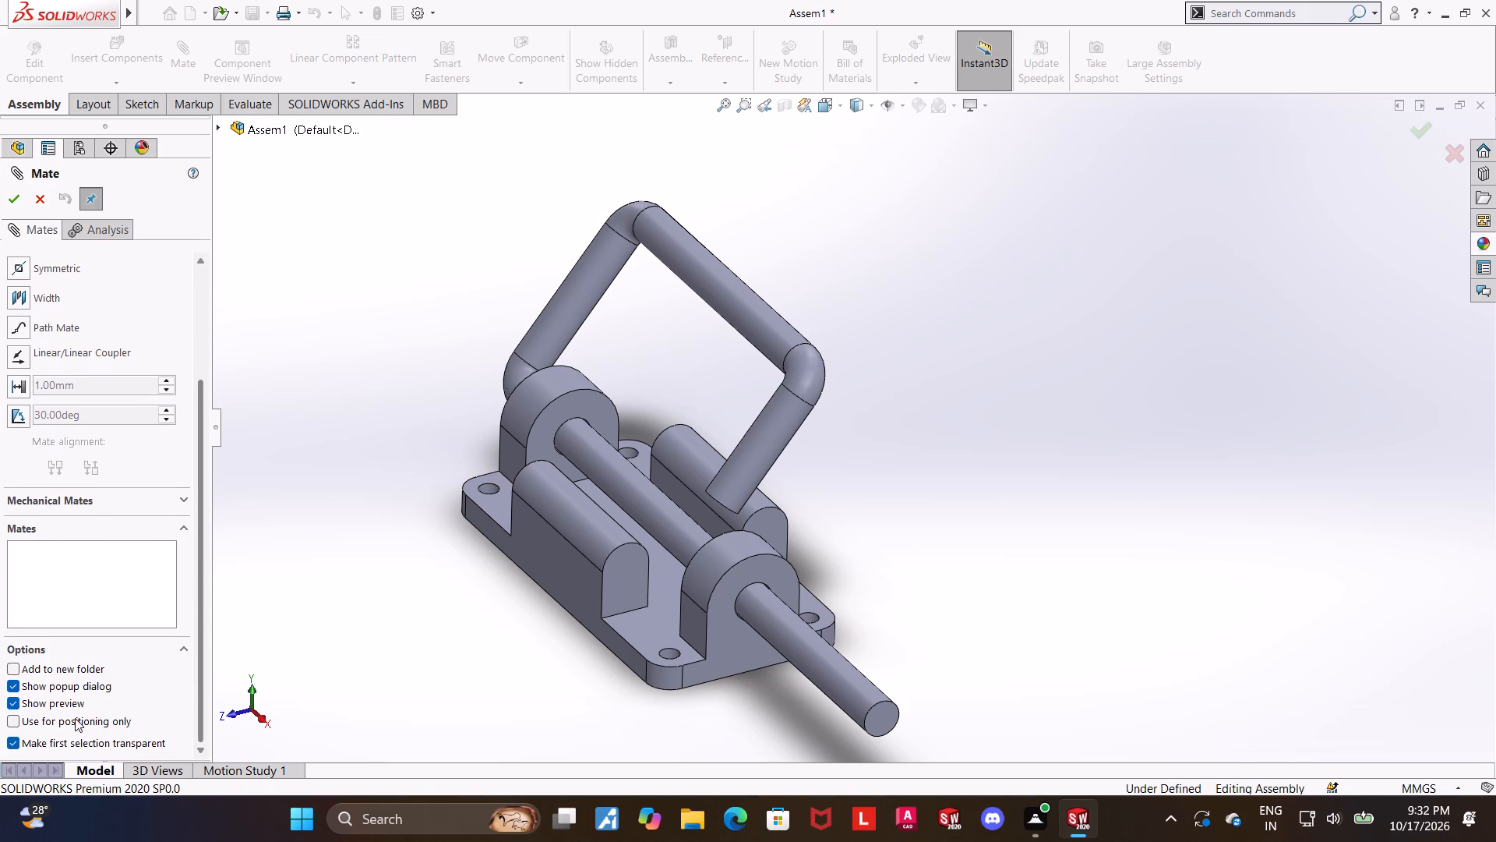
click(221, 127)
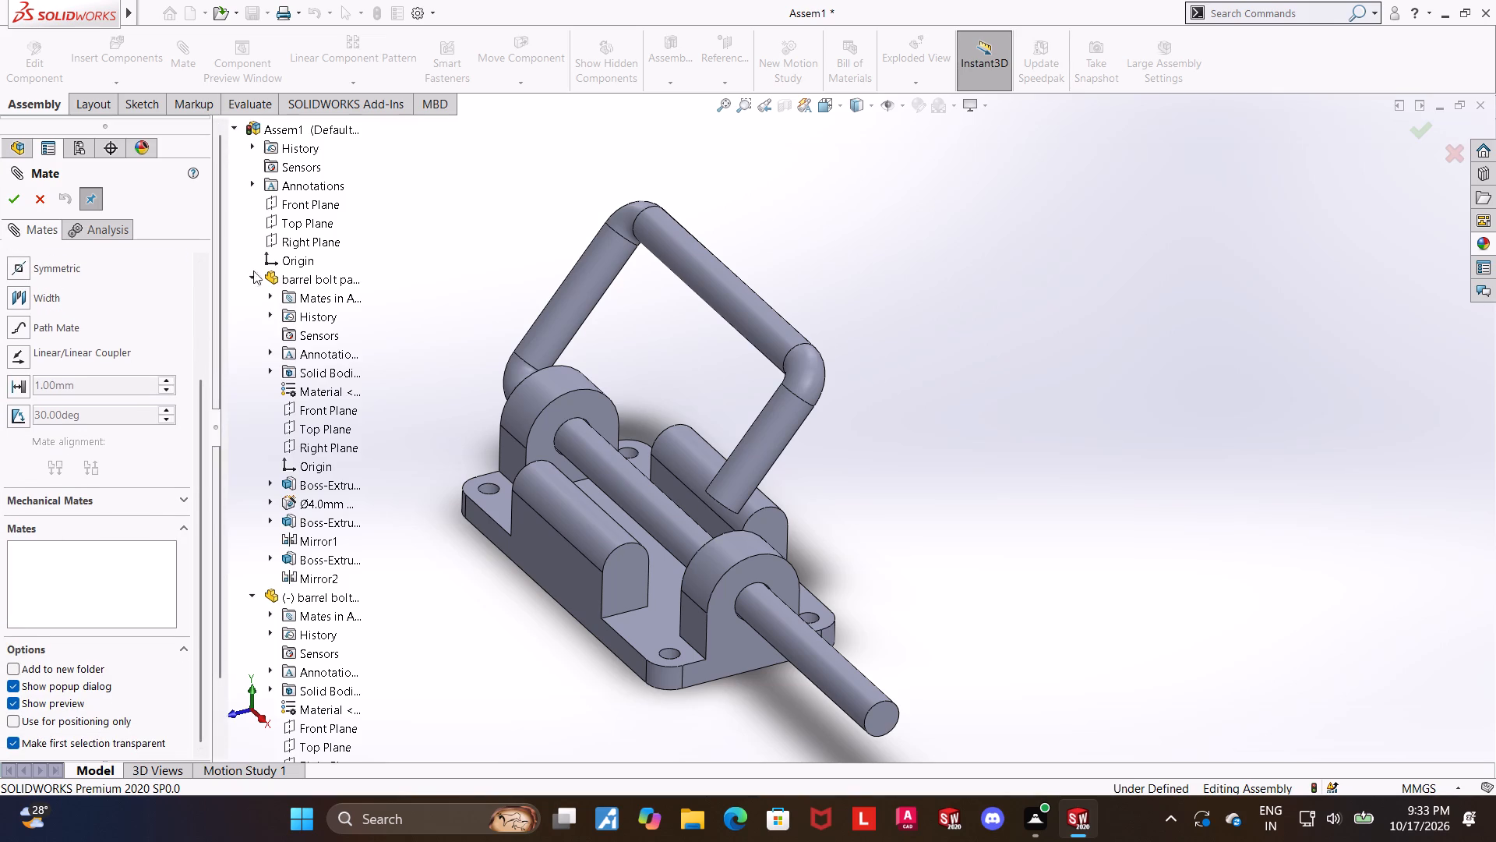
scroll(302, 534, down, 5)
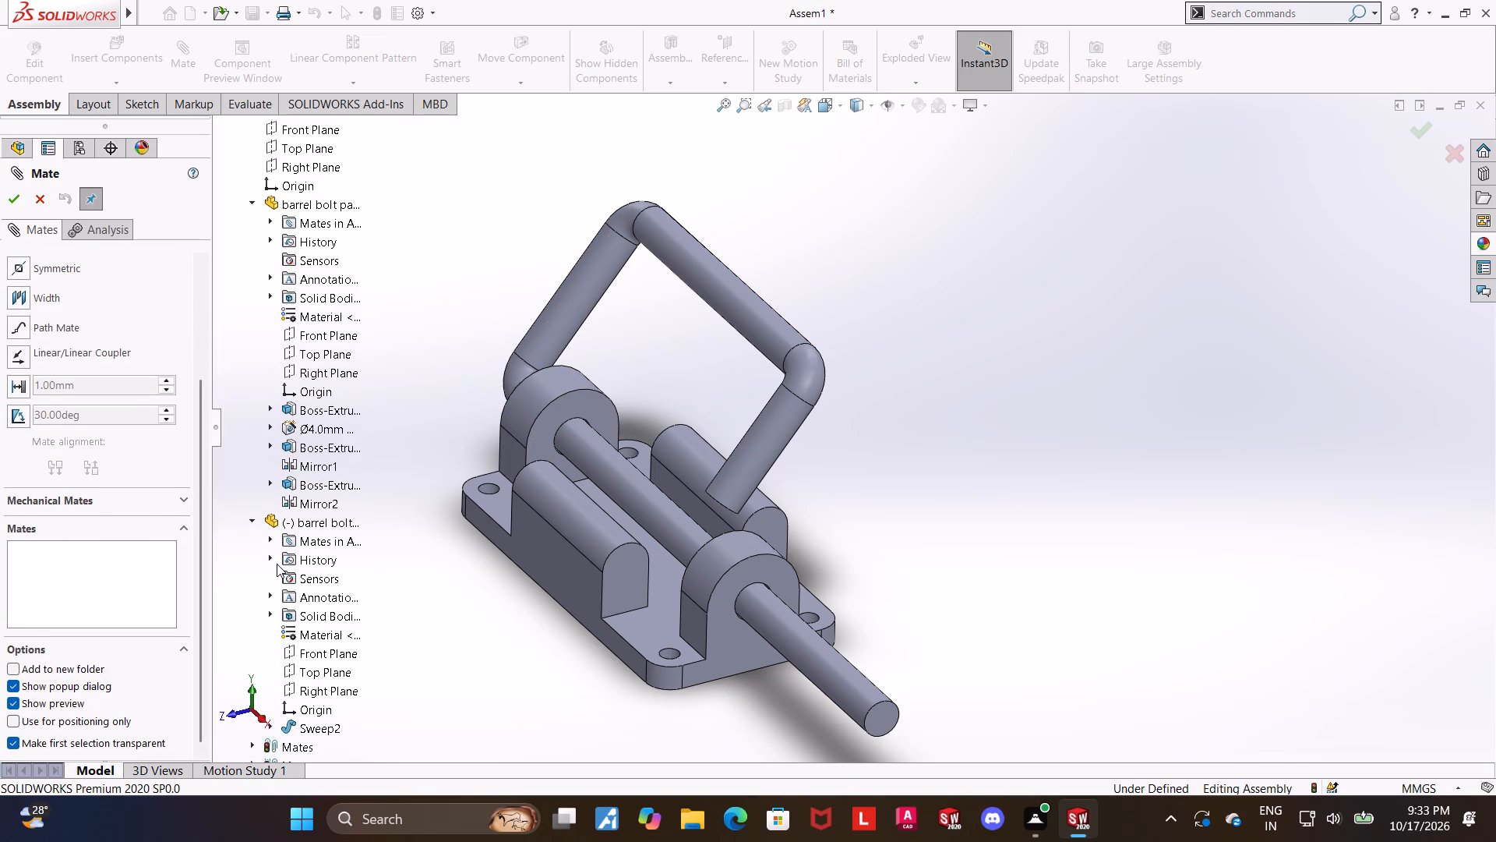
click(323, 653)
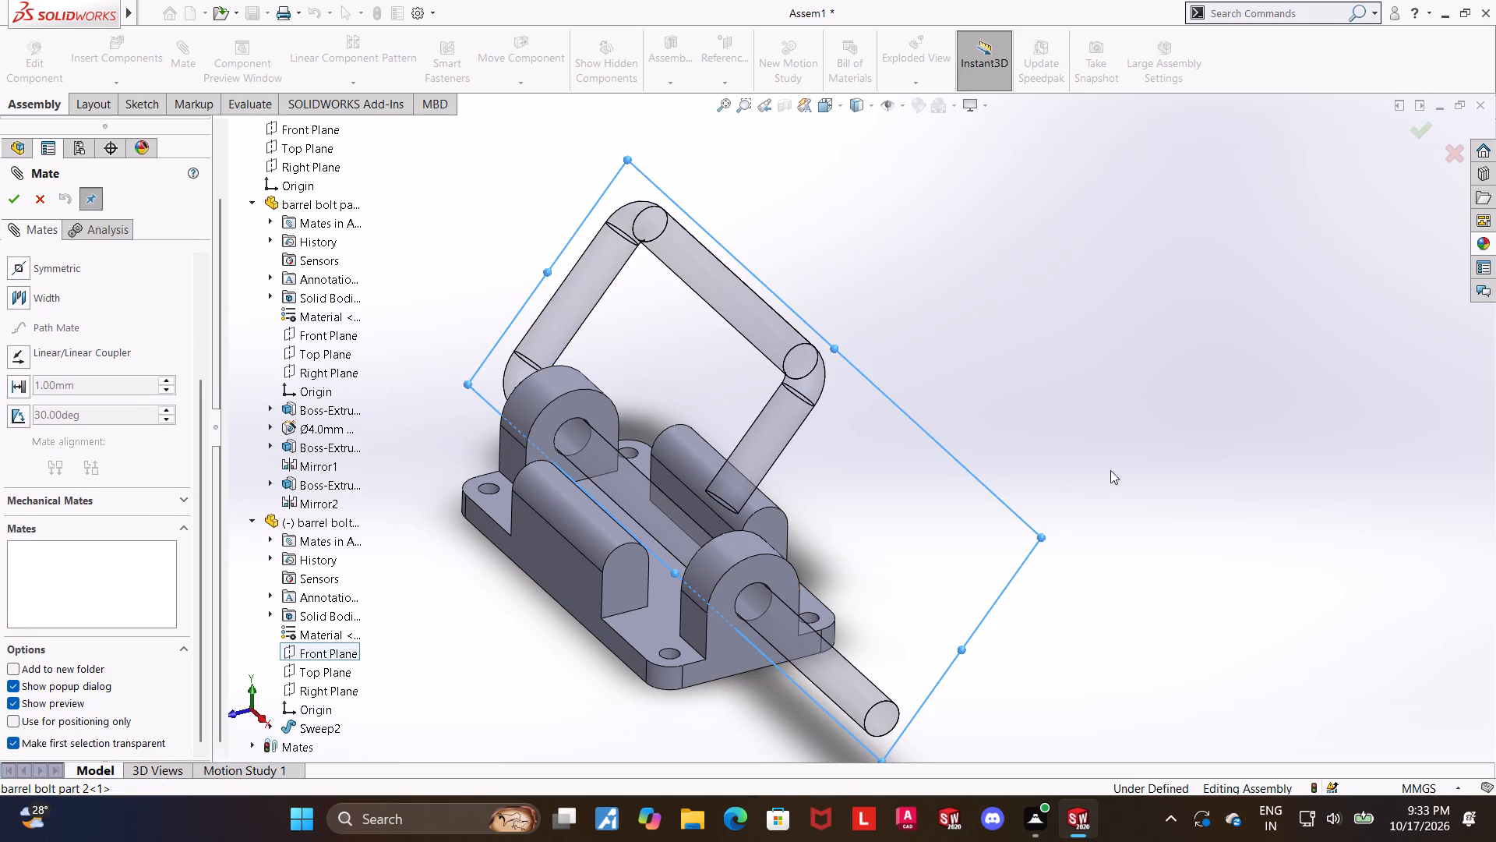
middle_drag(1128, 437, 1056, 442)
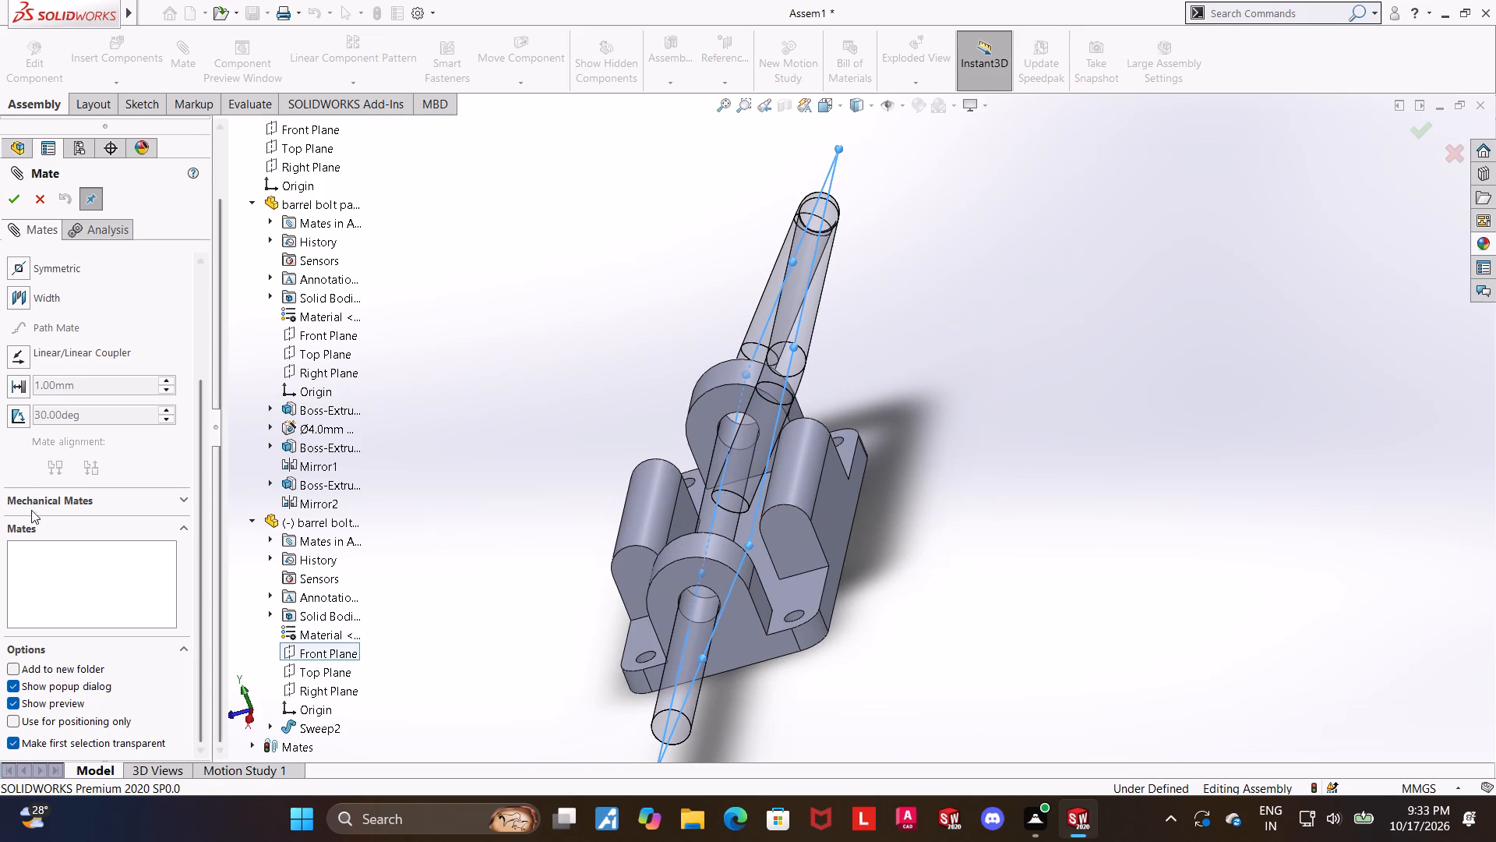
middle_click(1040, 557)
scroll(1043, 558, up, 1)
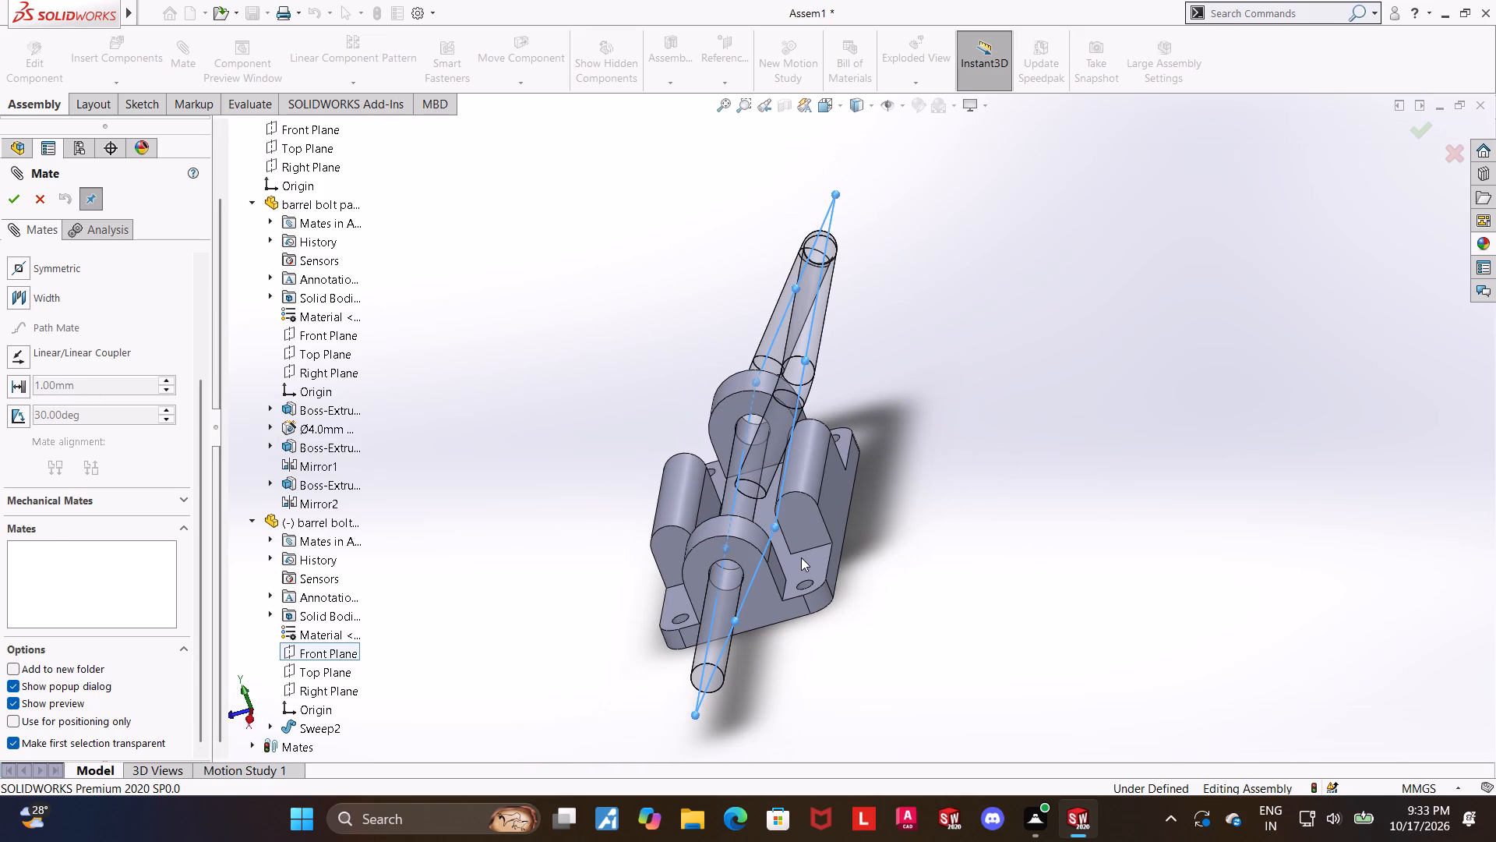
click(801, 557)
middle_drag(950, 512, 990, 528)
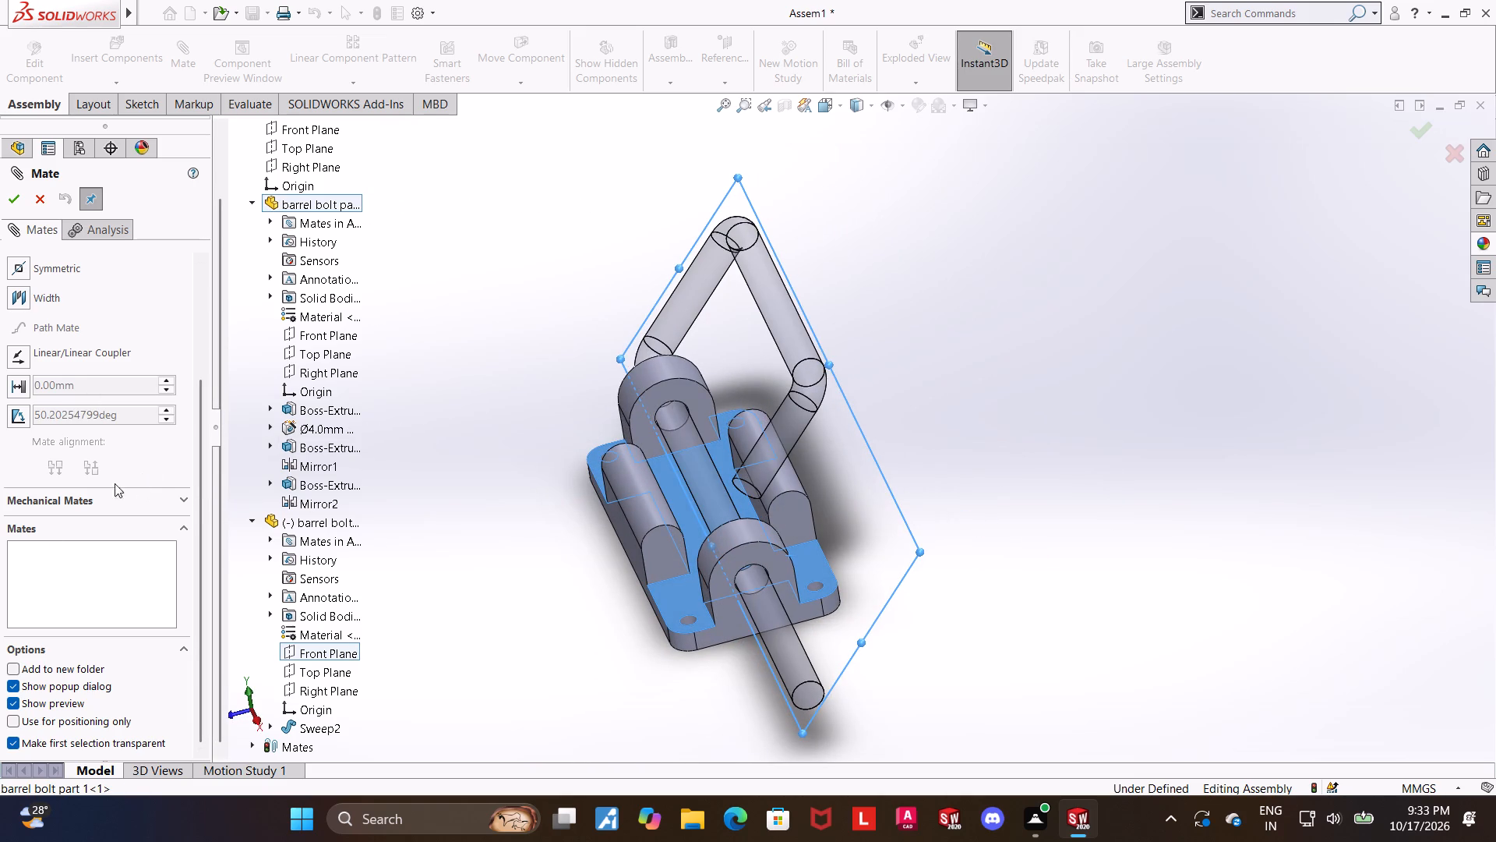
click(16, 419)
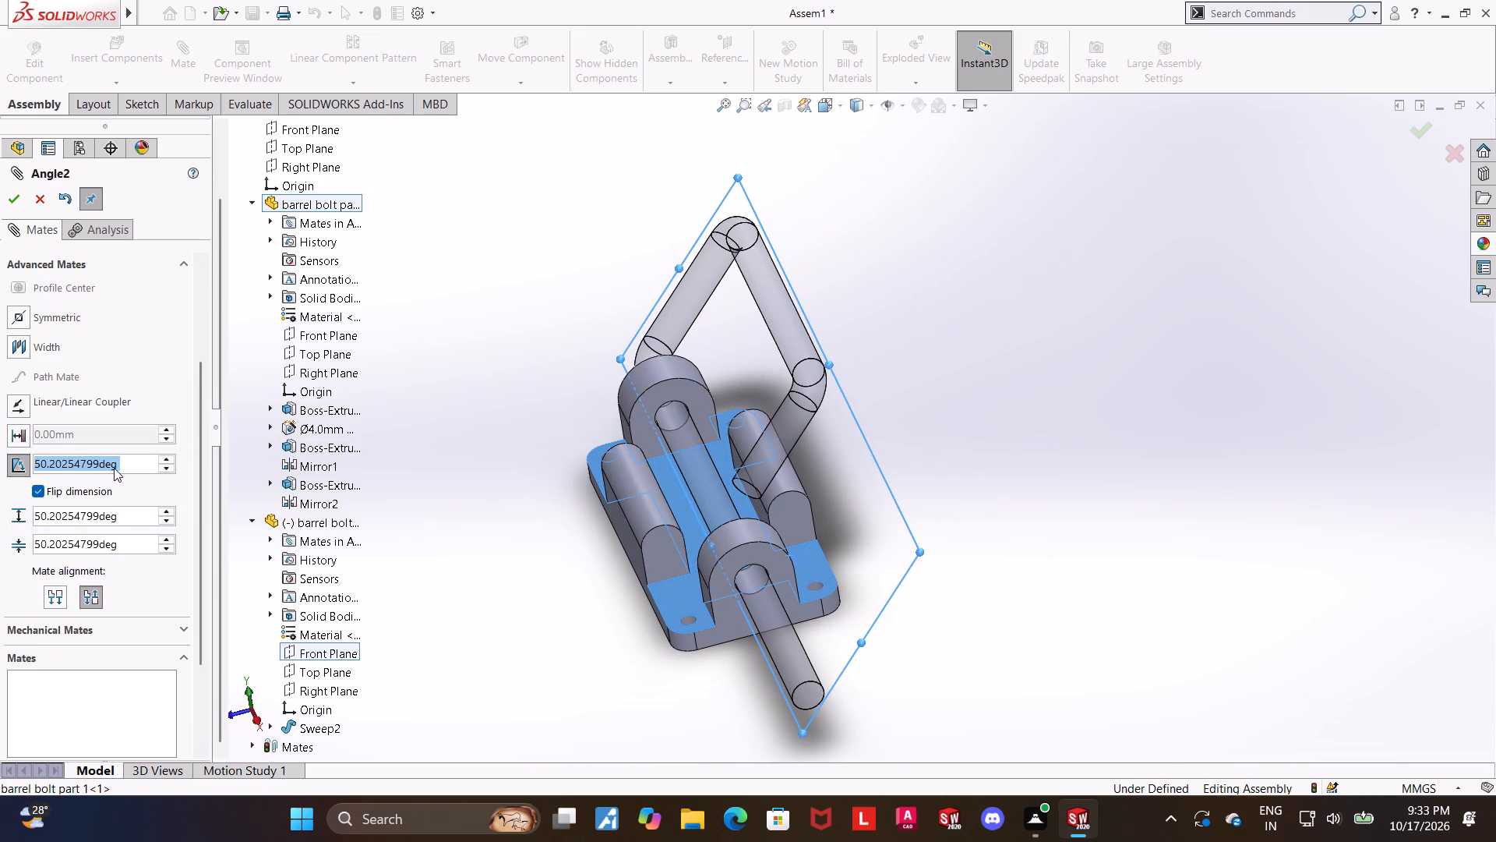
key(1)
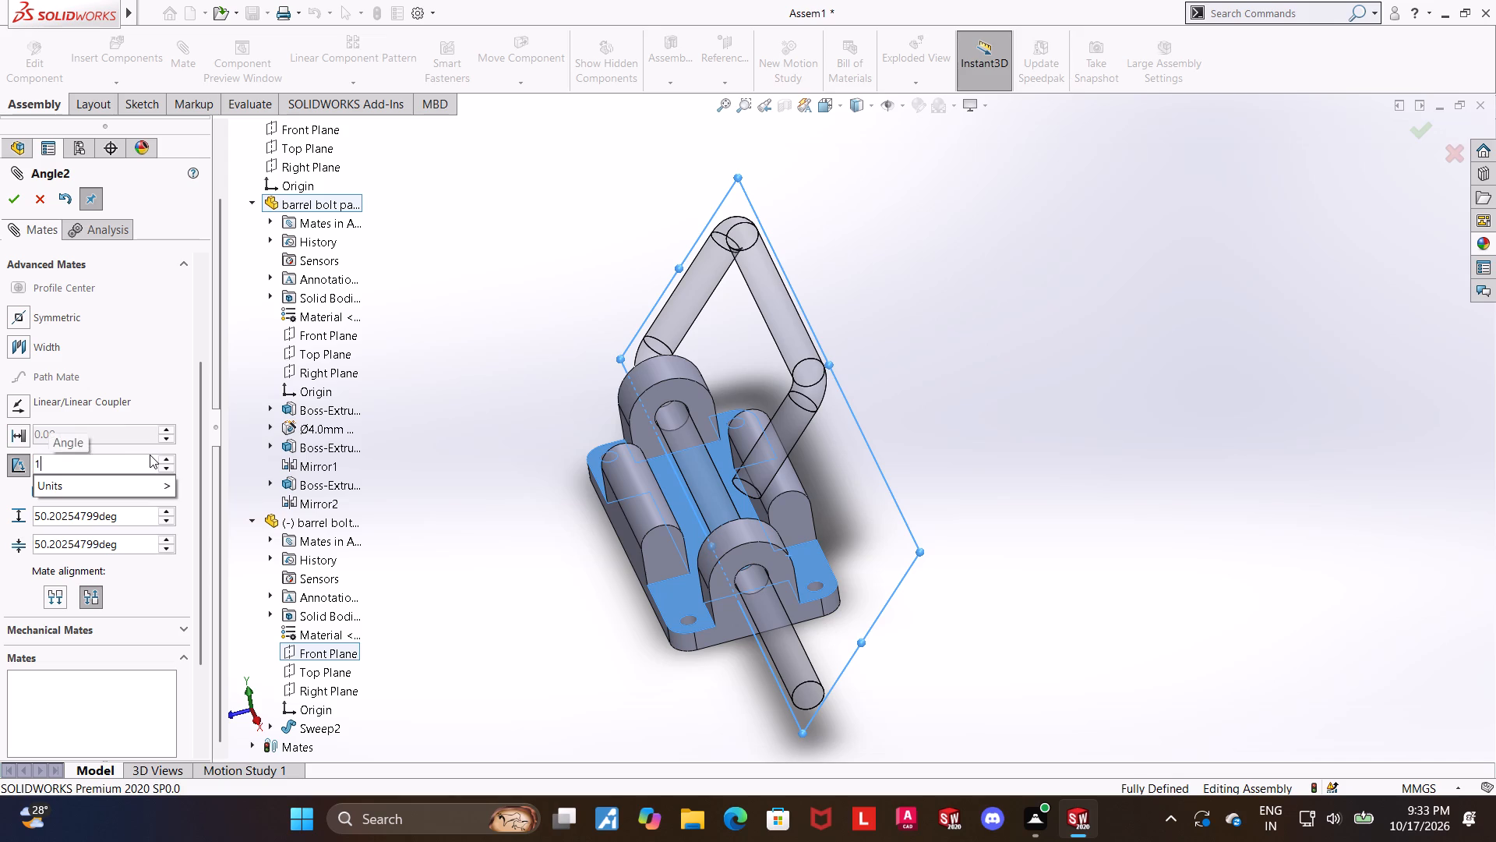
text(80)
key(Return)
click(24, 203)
Test whether the rod's handle can swing across the base plate with the angle mate applied, and close the Mate command.
scroll(587, 440, up, 2)
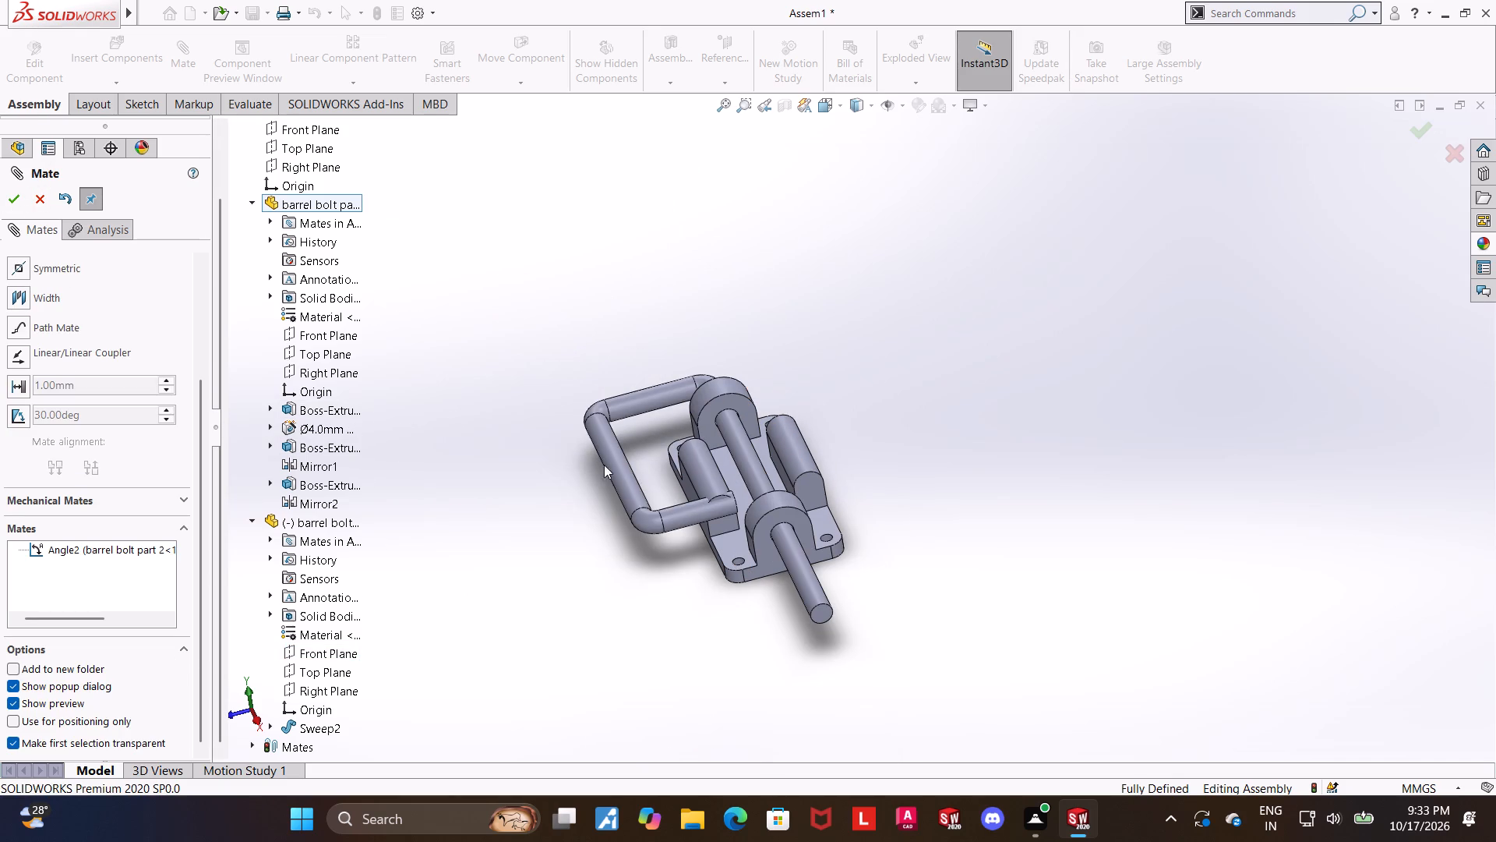
drag(623, 469, 893, 393)
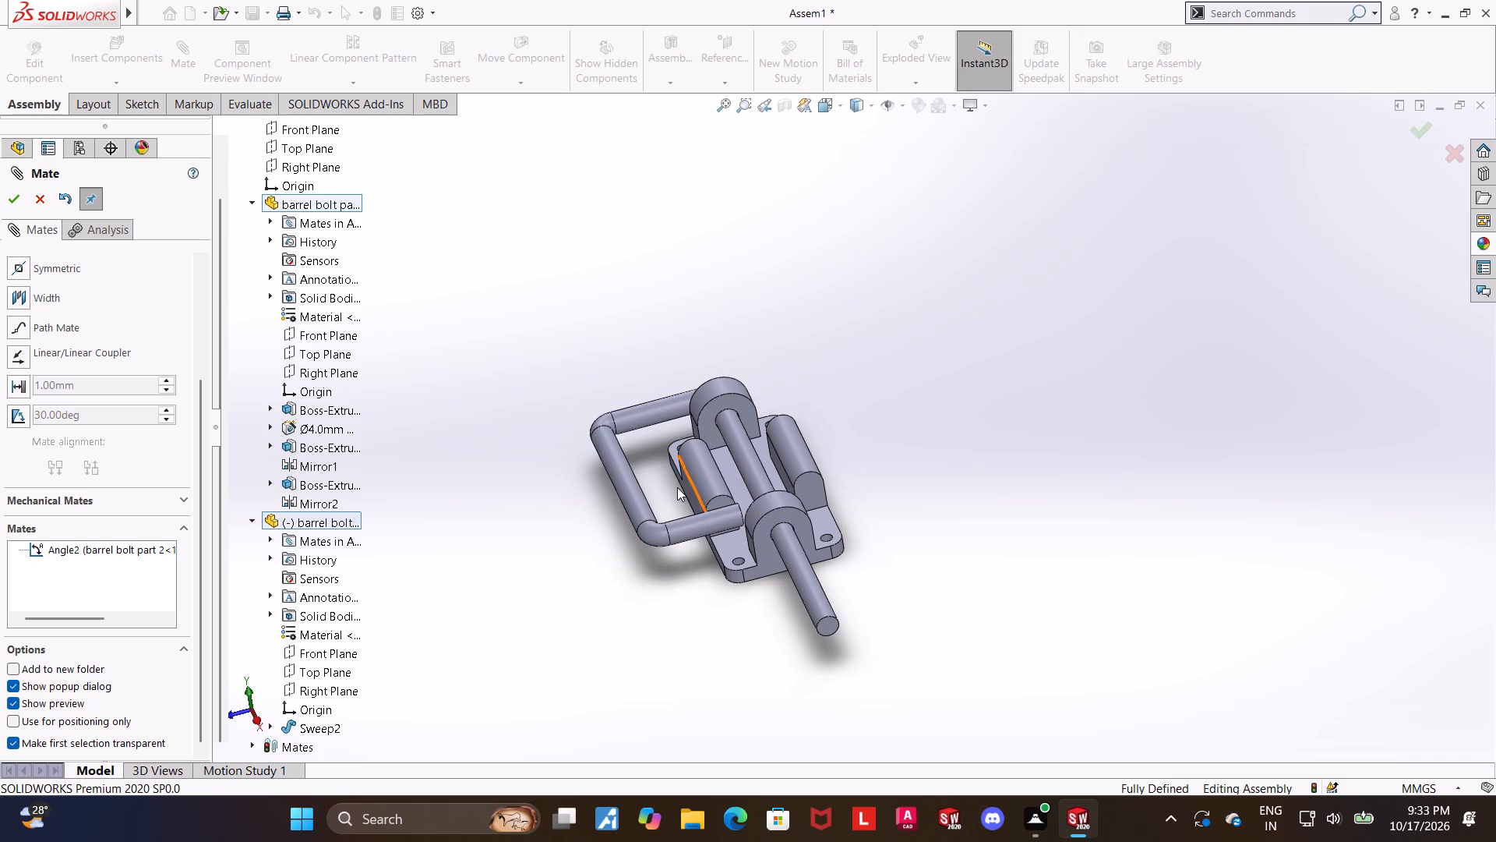
middle_click(676, 487)
drag(636, 495, 808, 502)
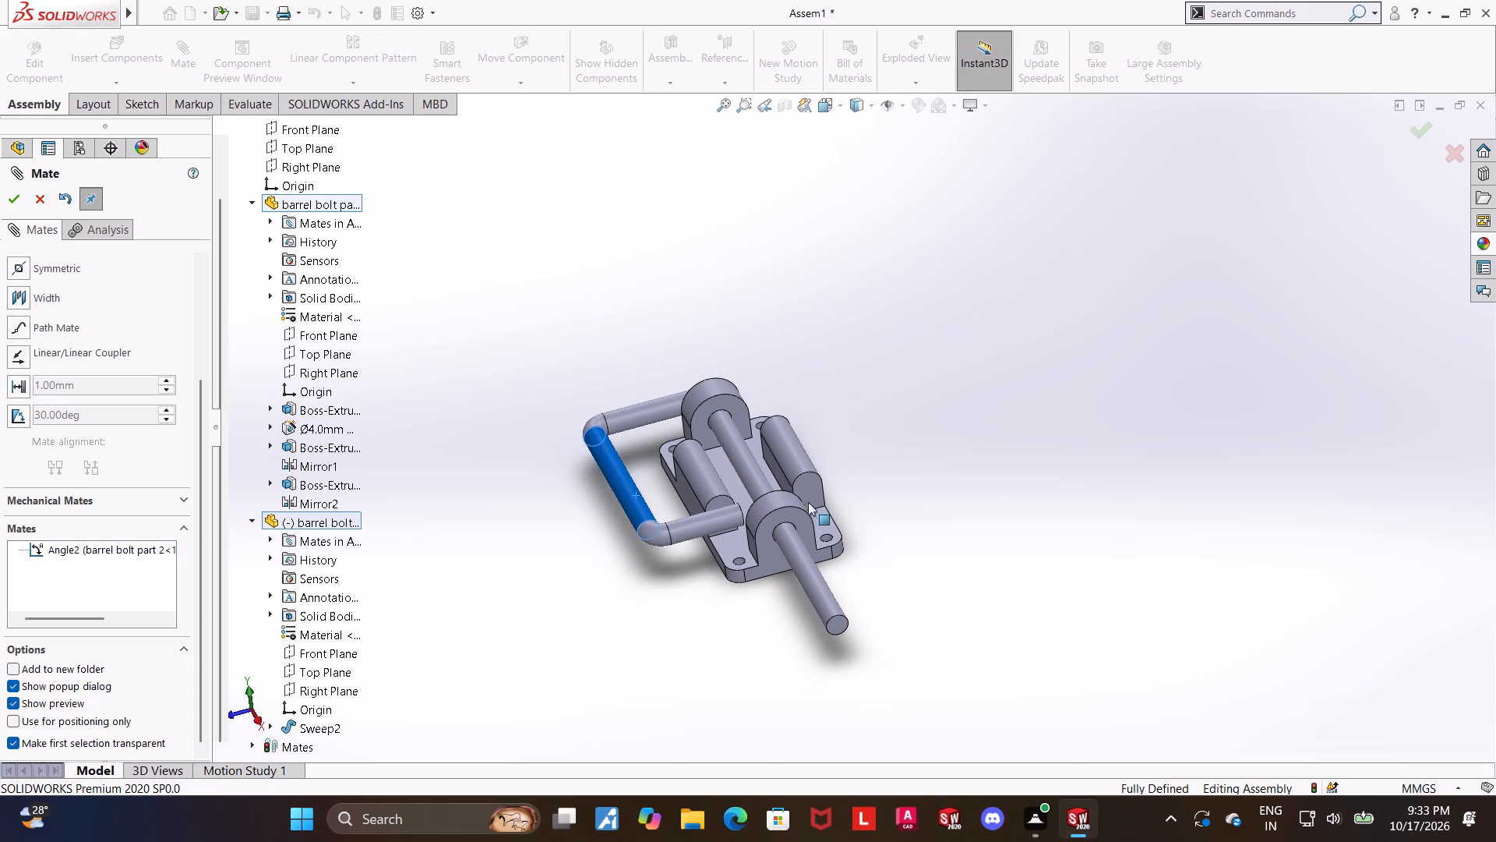
drag(808, 502, 836, 501)
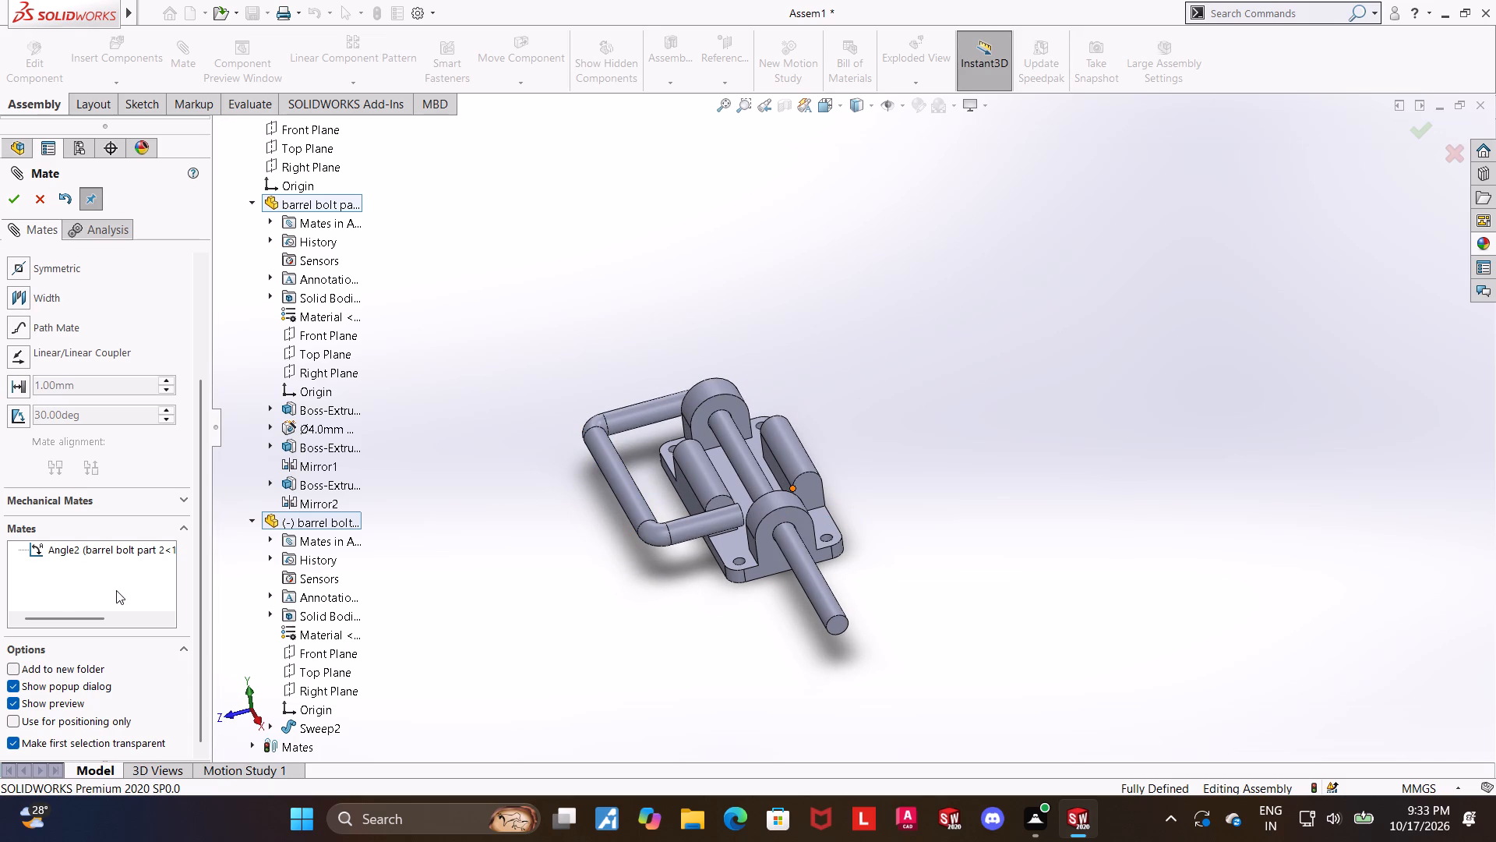
click(44, 207)
Reopen the angle mate and examine its standard and advanced settings, including the maximum and minimum limits, without keeping any edit.
scroll(38, 633, down, 5)
click(62, 710)
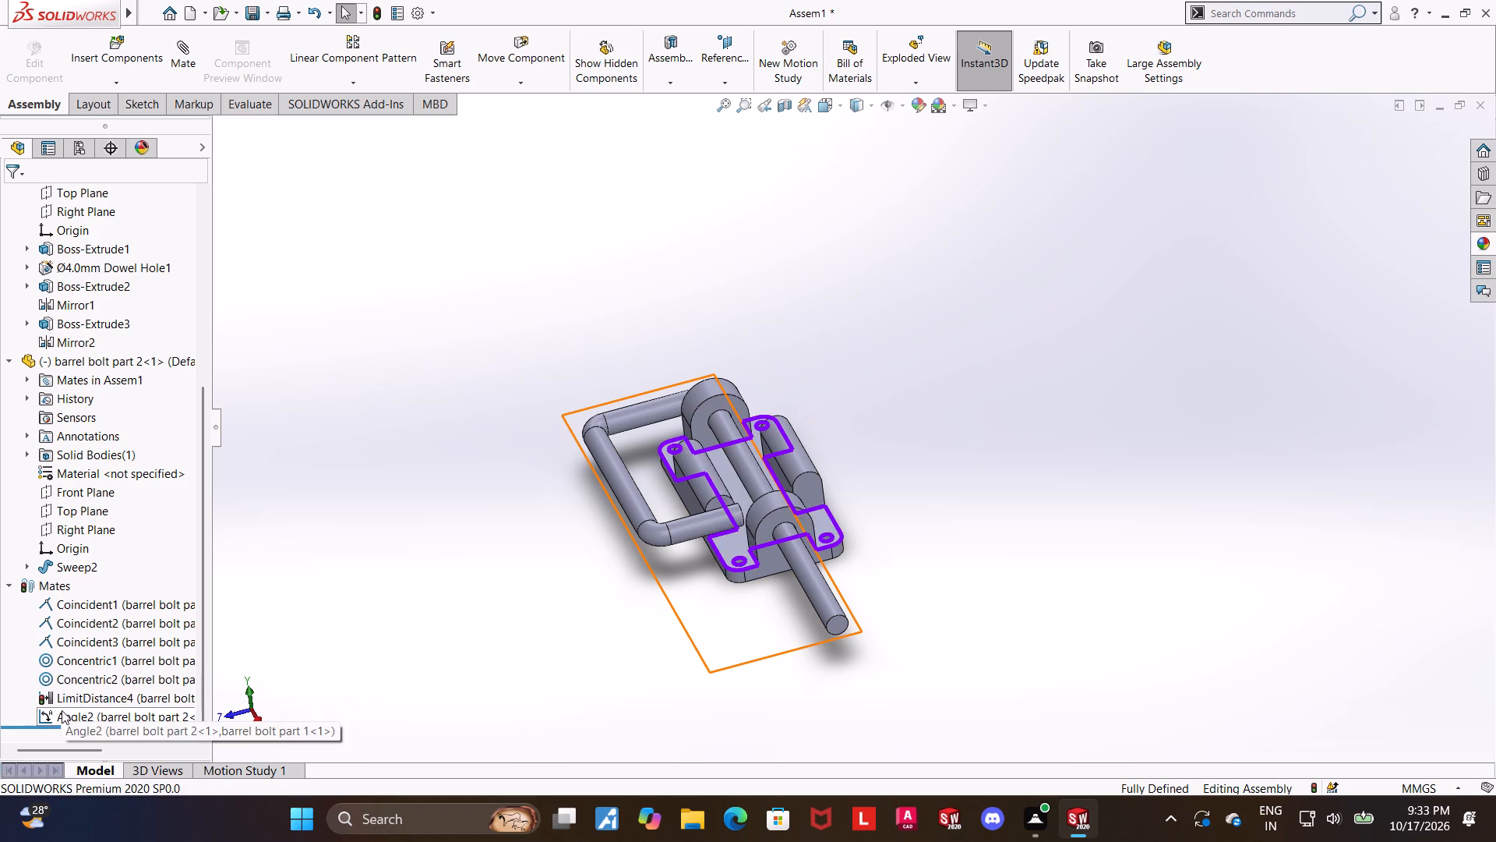
click(74, 667)
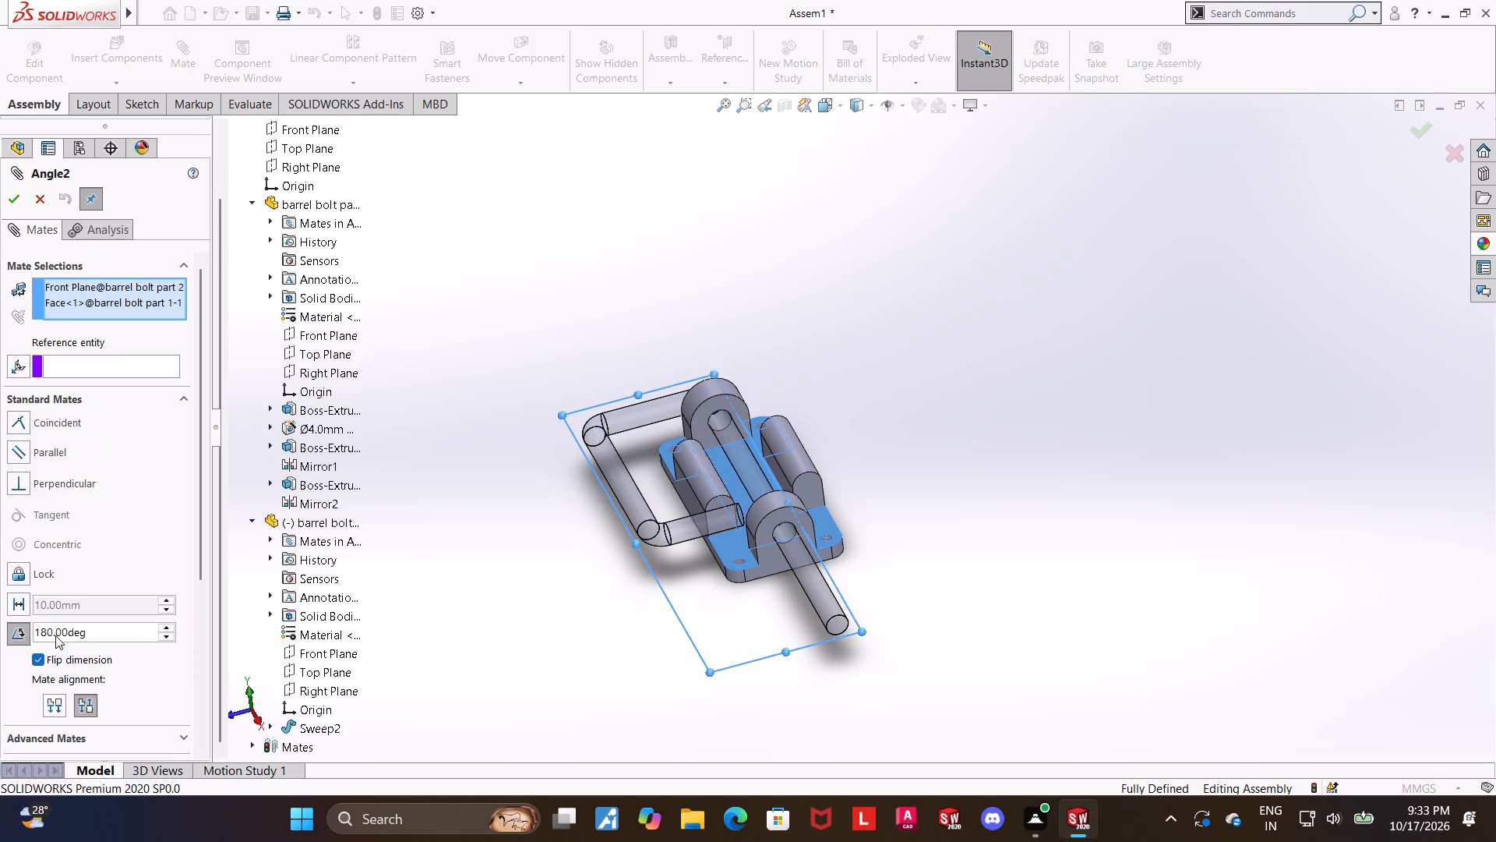
drag(199, 547, 198, 670)
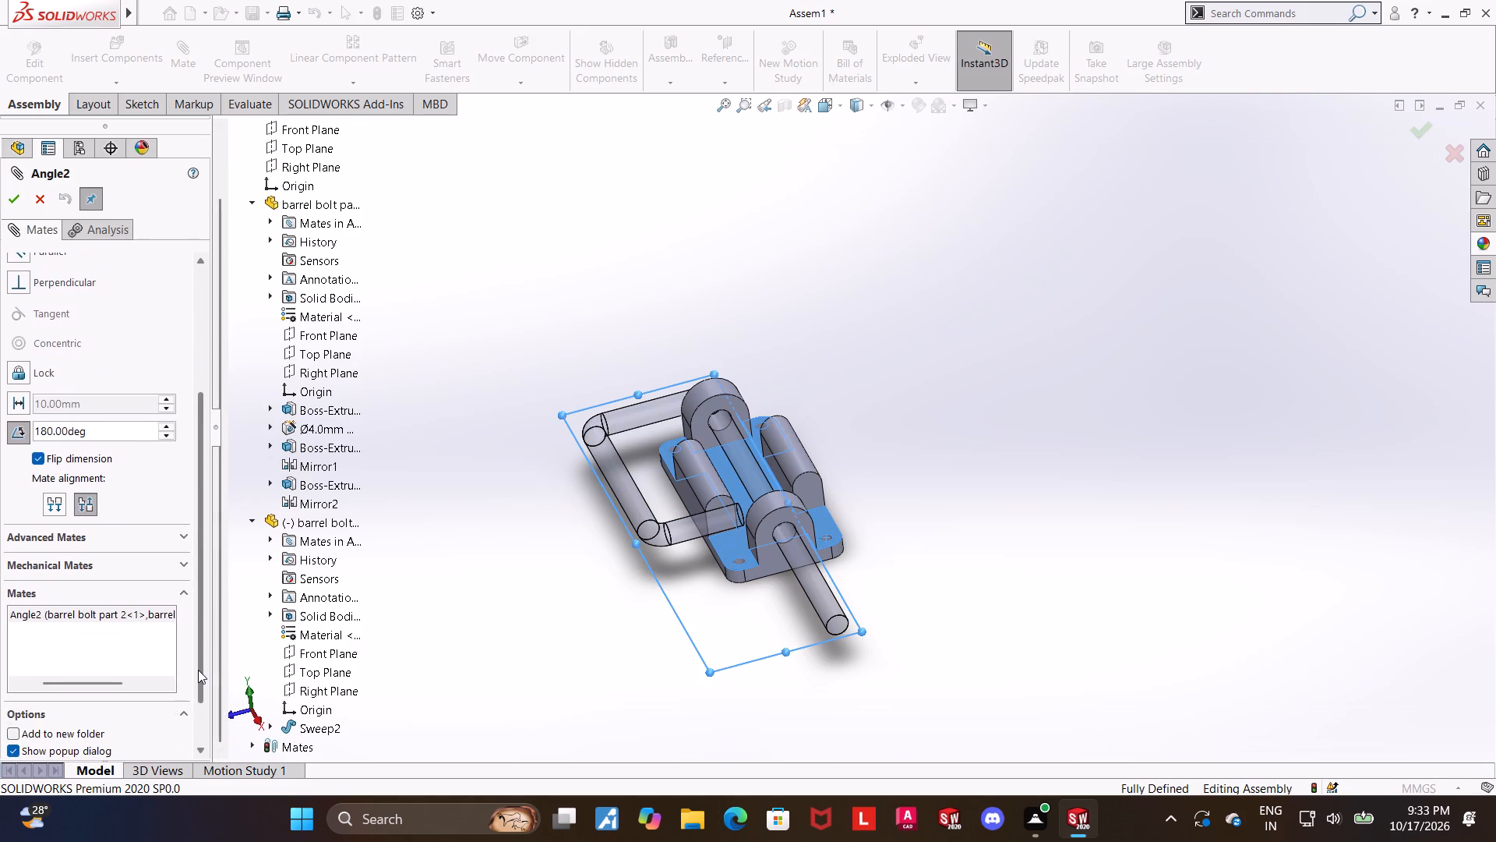
drag(198, 670, 208, 489)
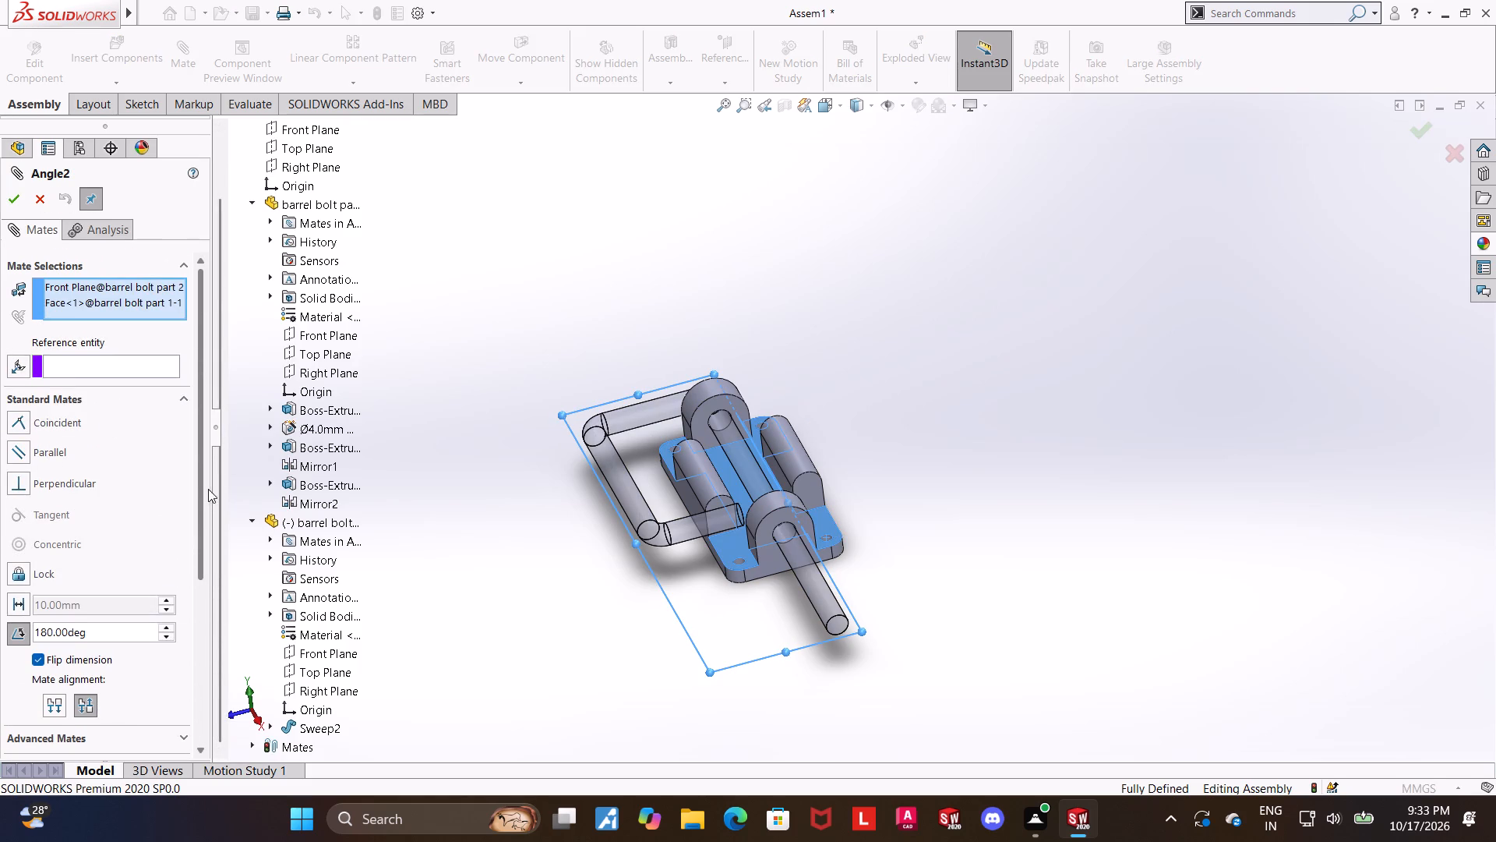
drag(208, 489, 215, 677)
click(100, 529)
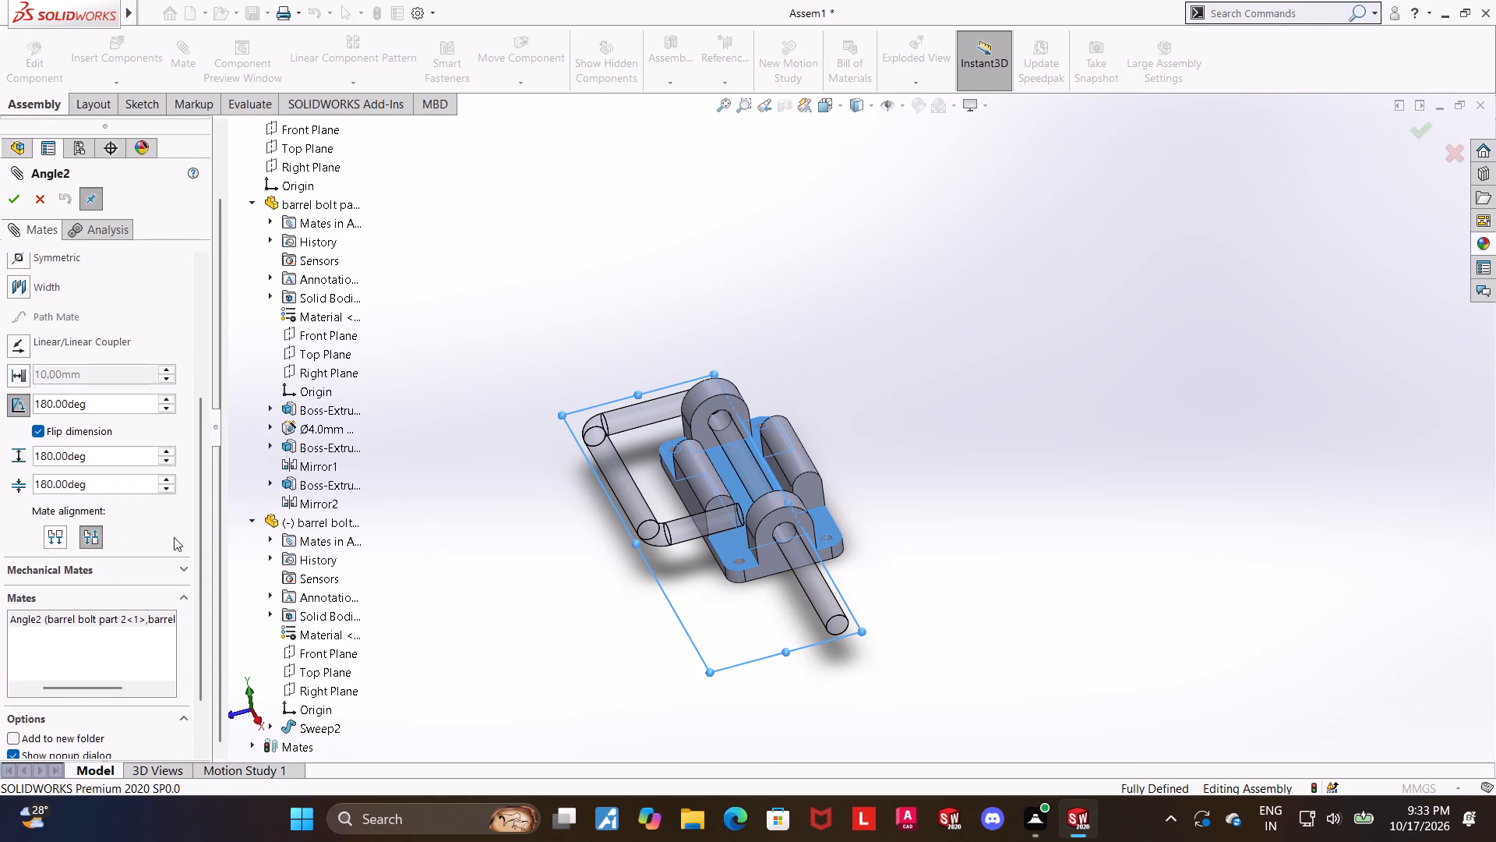
scroll(174, 537, down, 2)
scroll(174, 537, up, 1)
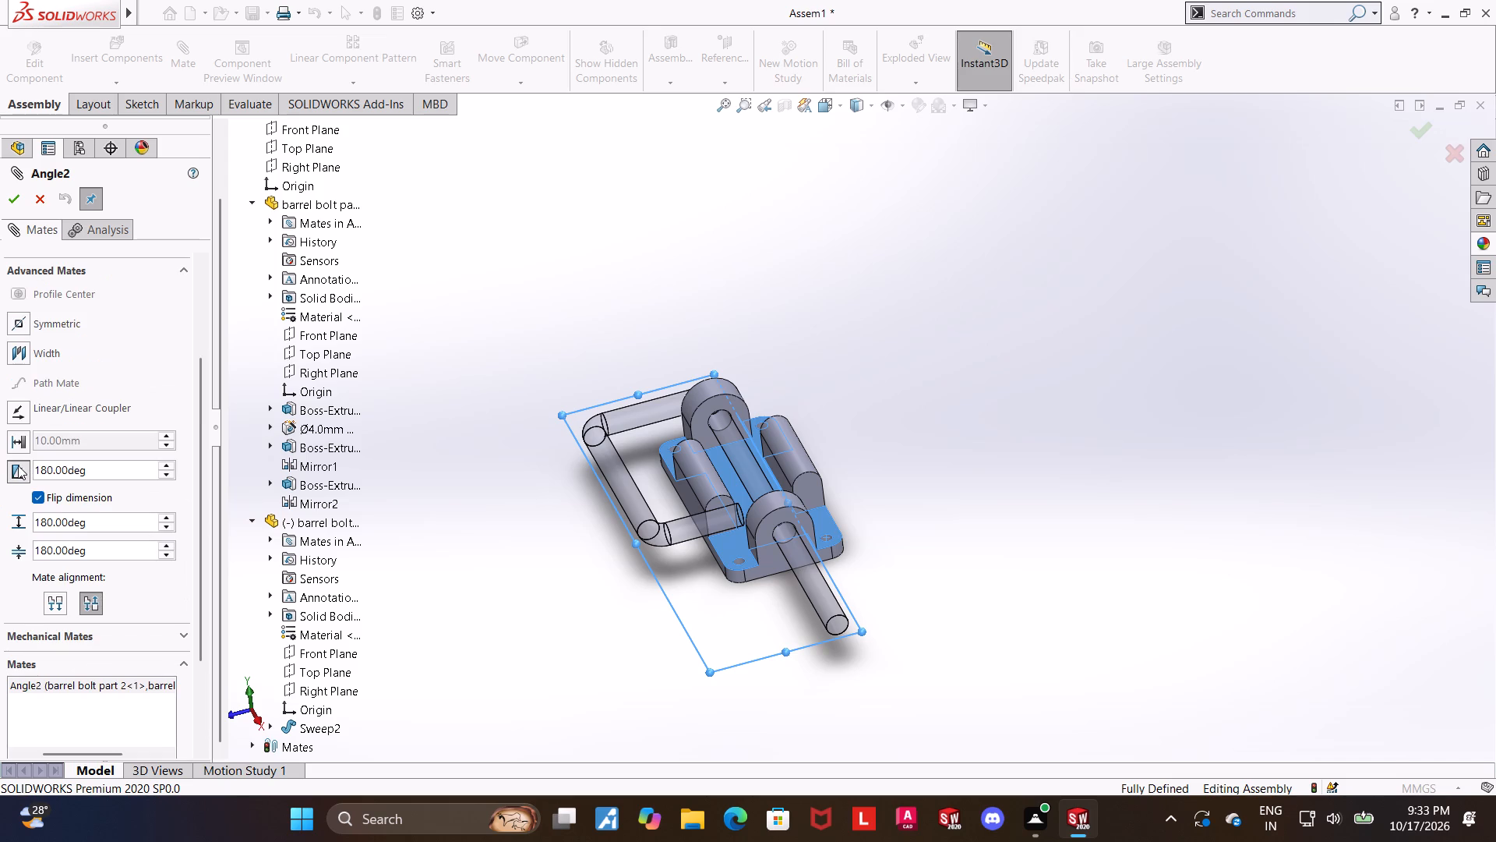
click(18, 465)
drag(195, 477, 201, 384)
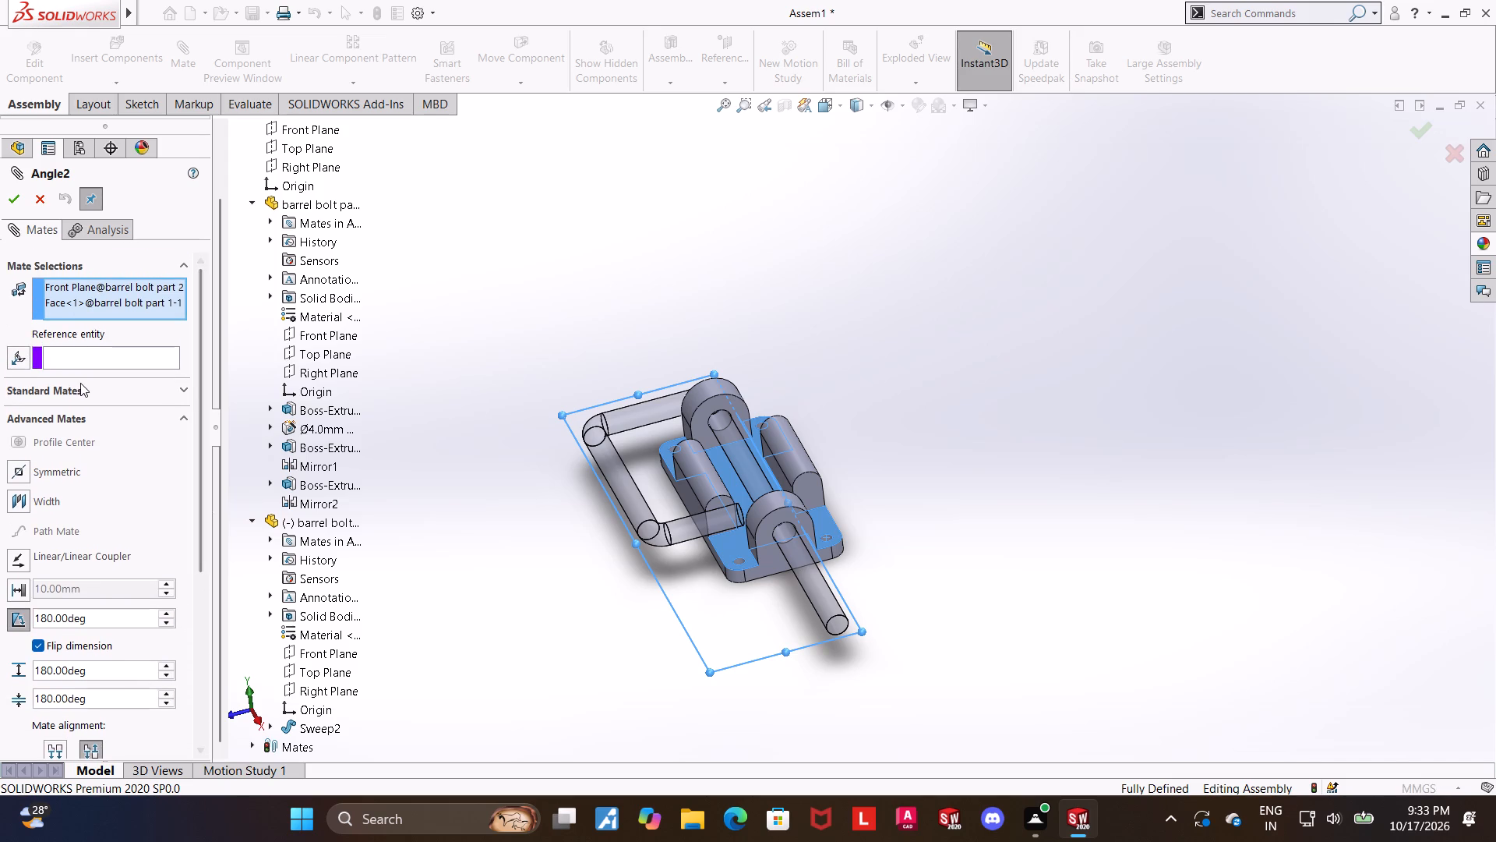
click(80, 383)
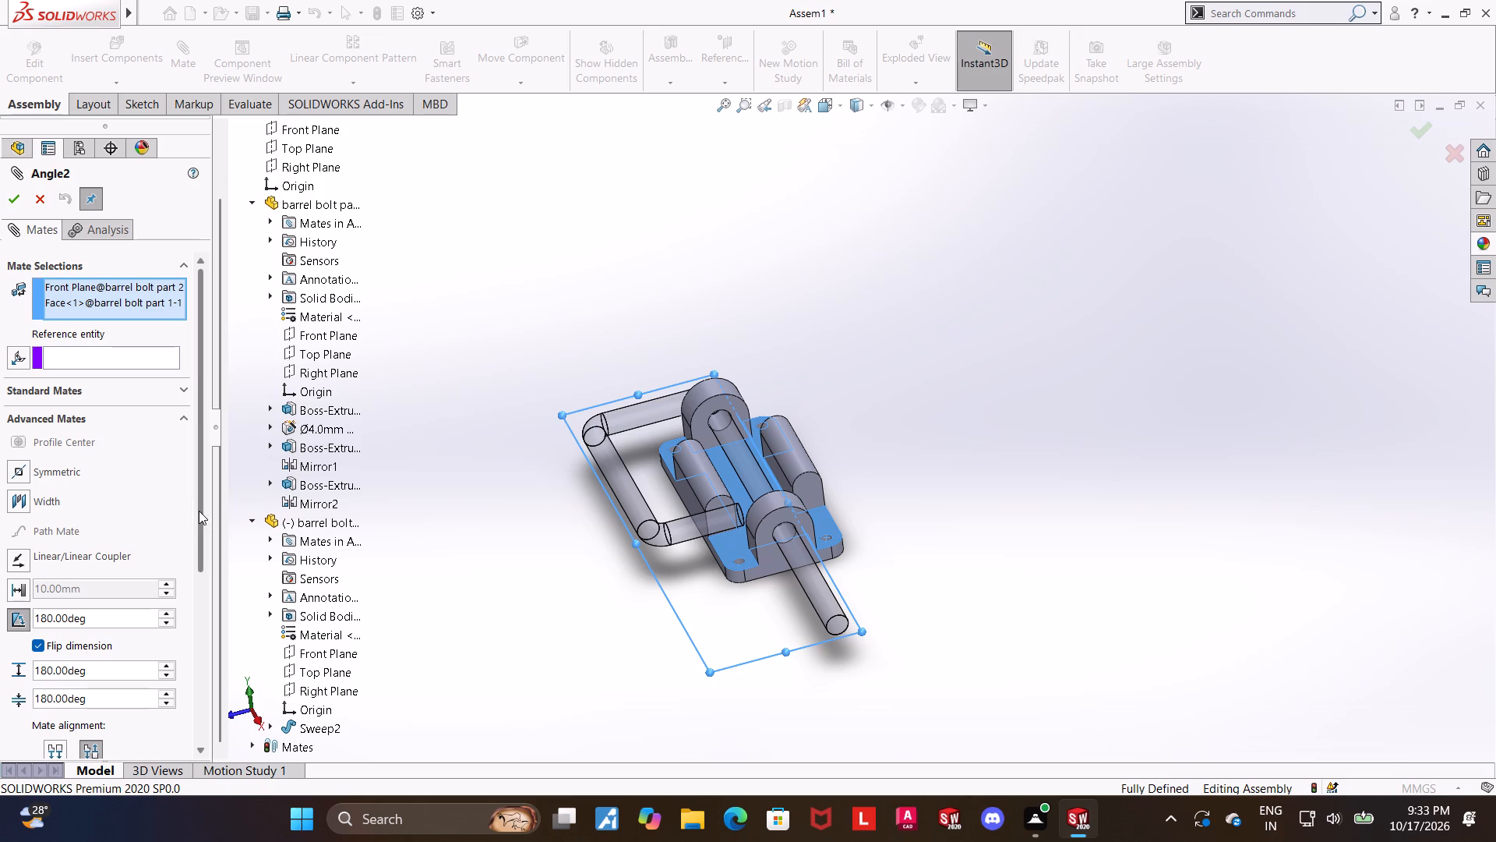
click(165, 387)
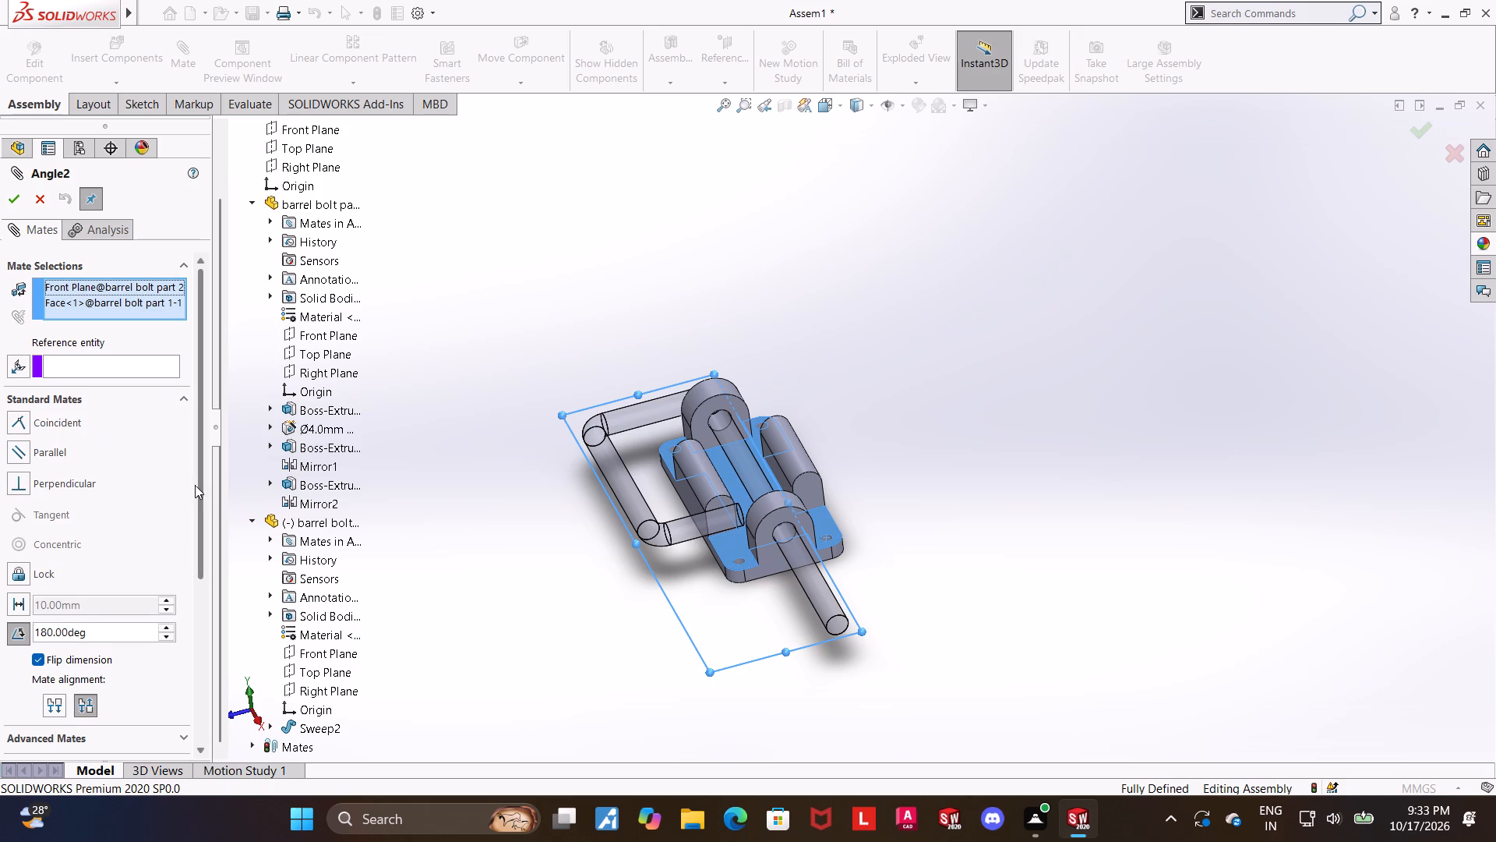
drag(200, 490, 195, 645)
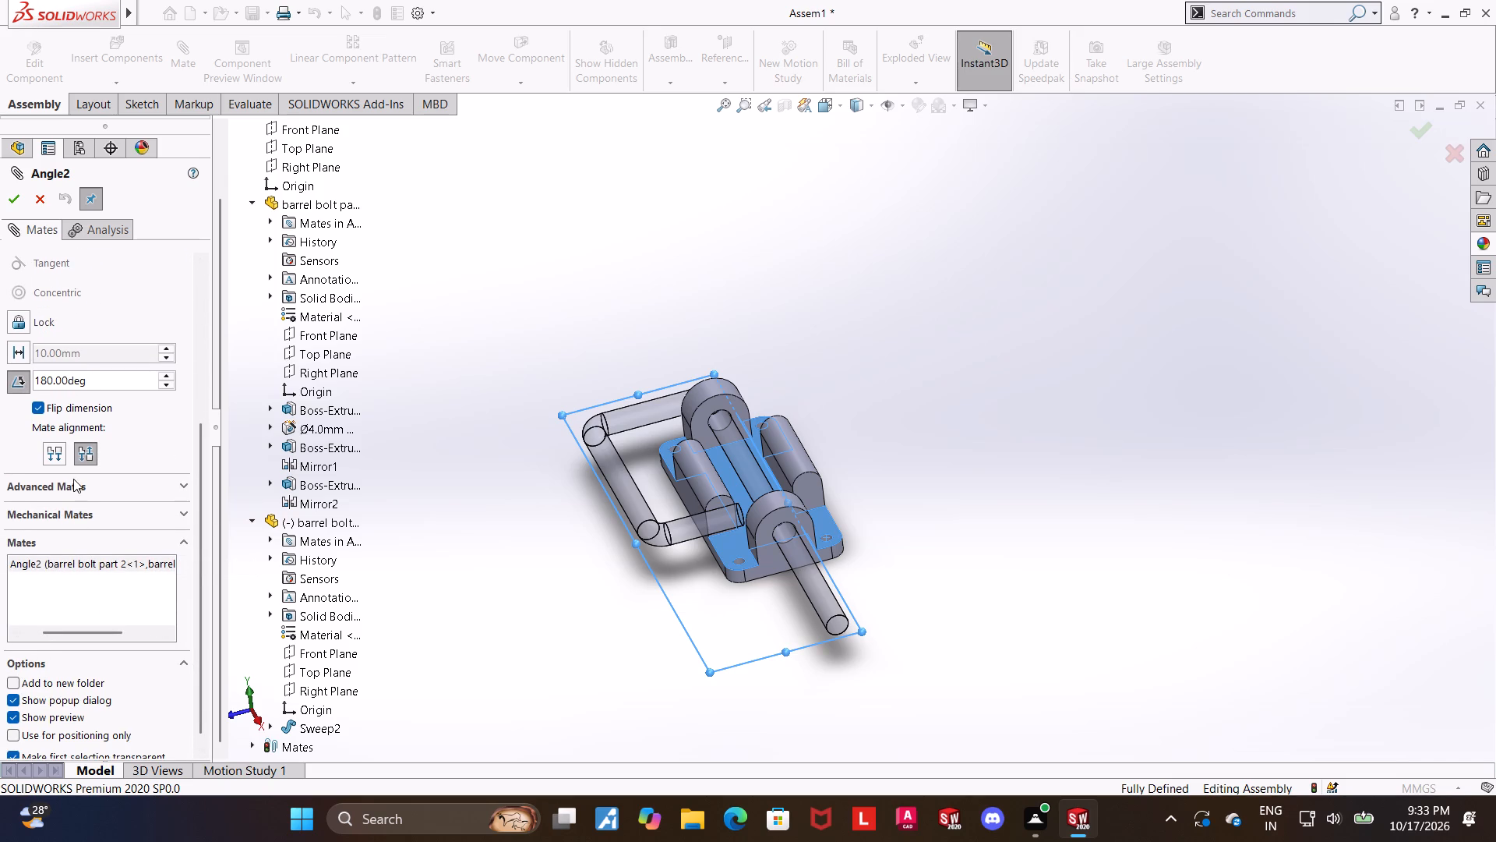
click(73, 479)
click(184, 477)
click(183, 486)
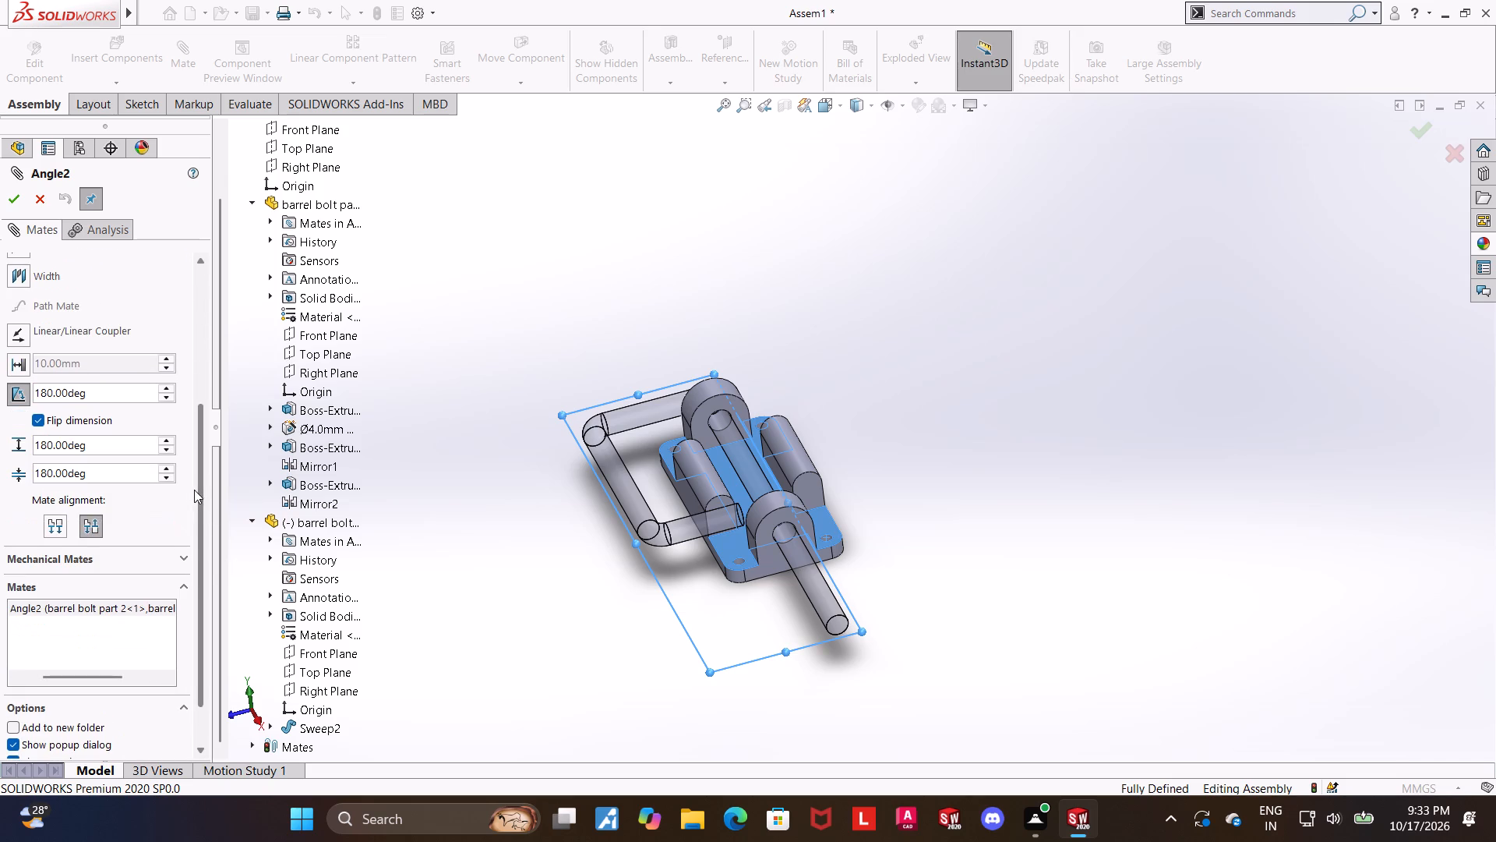
drag(203, 495, 199, 524)
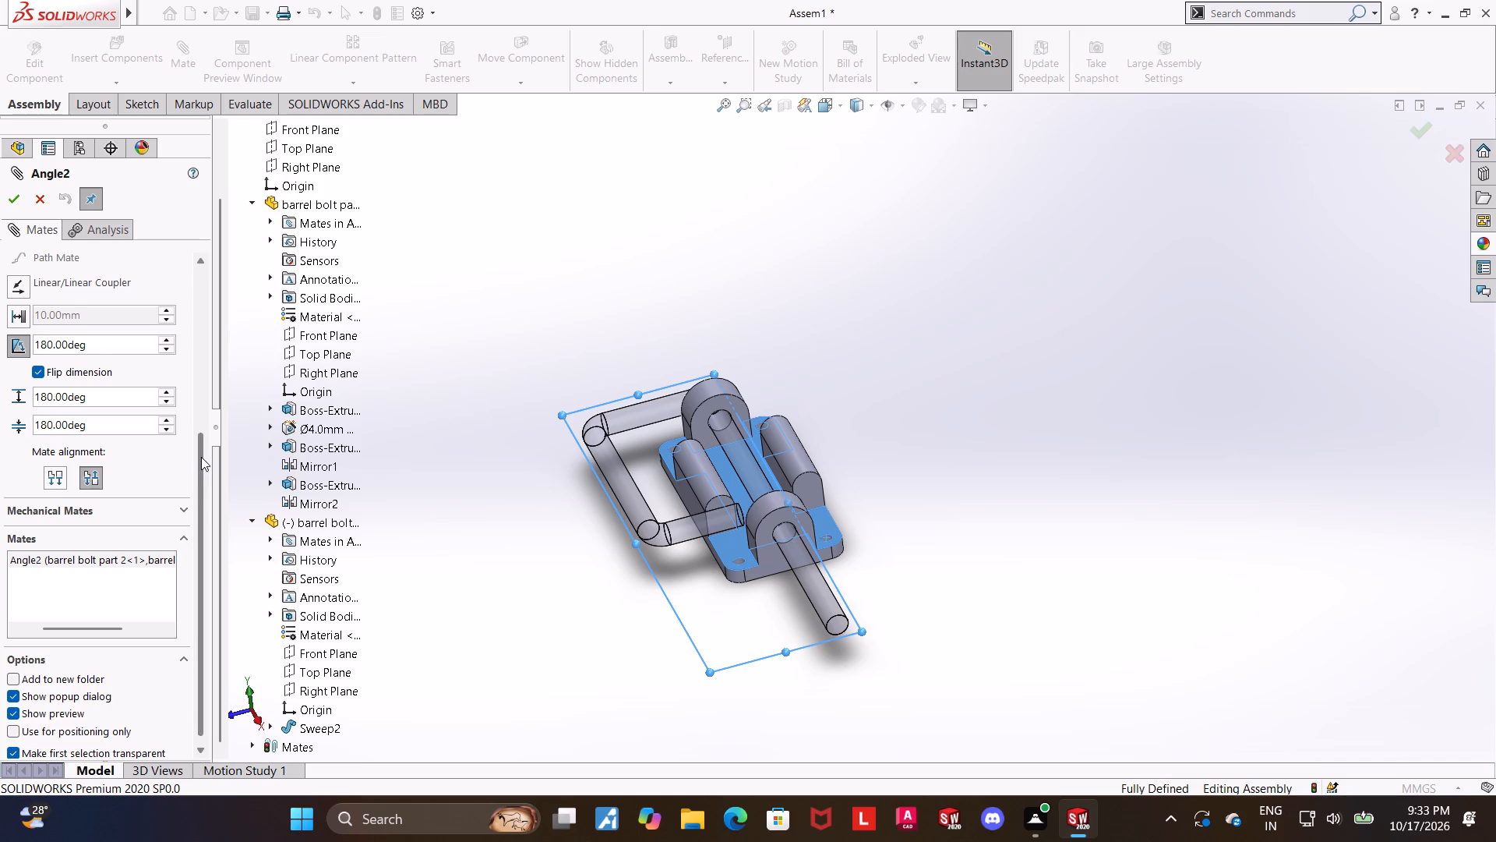
drag(201, 457, 196, 425)
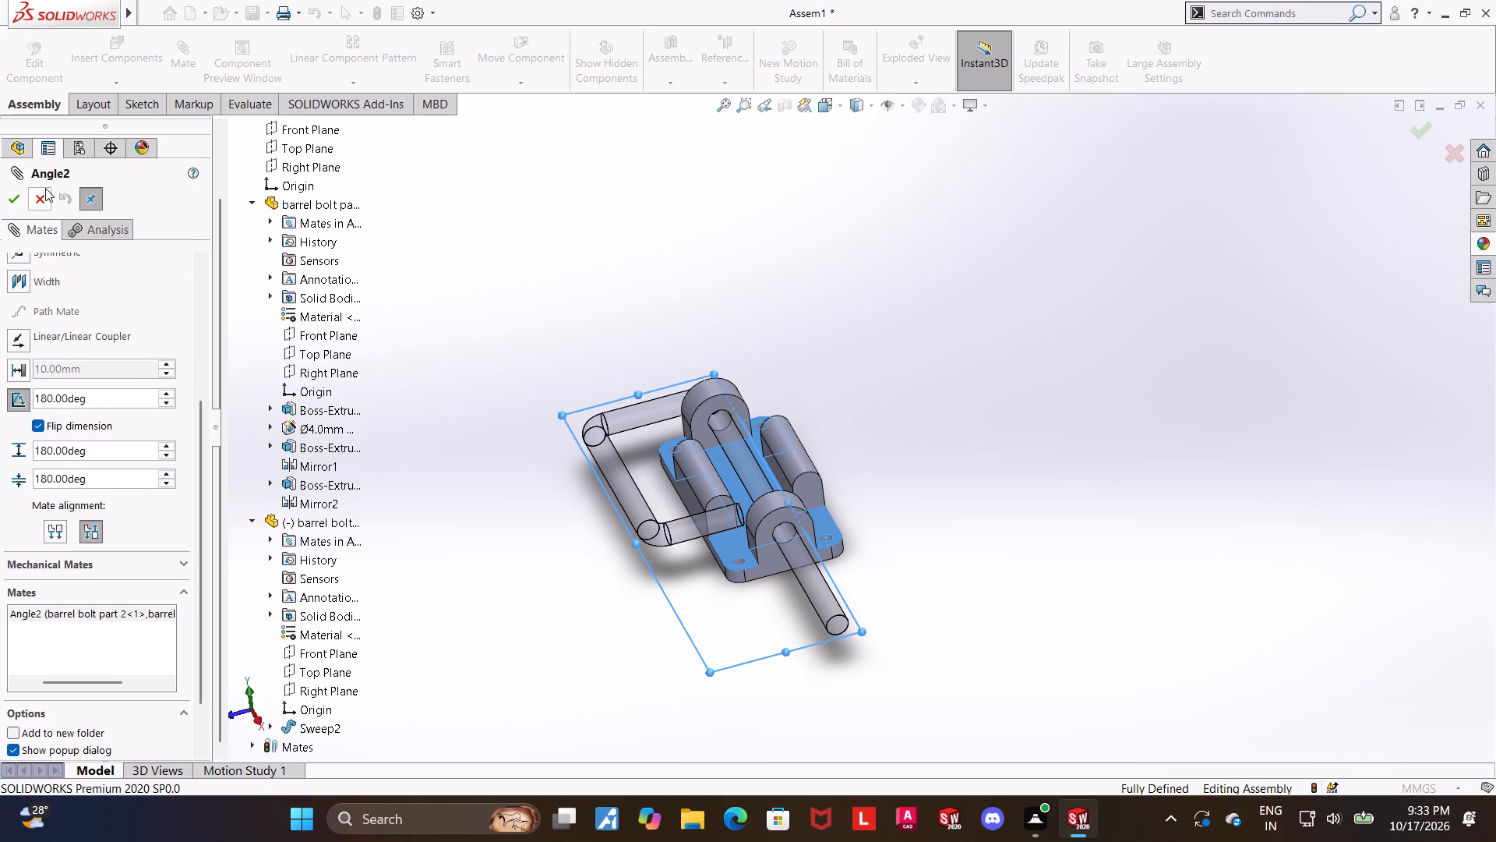
click(46, 196)
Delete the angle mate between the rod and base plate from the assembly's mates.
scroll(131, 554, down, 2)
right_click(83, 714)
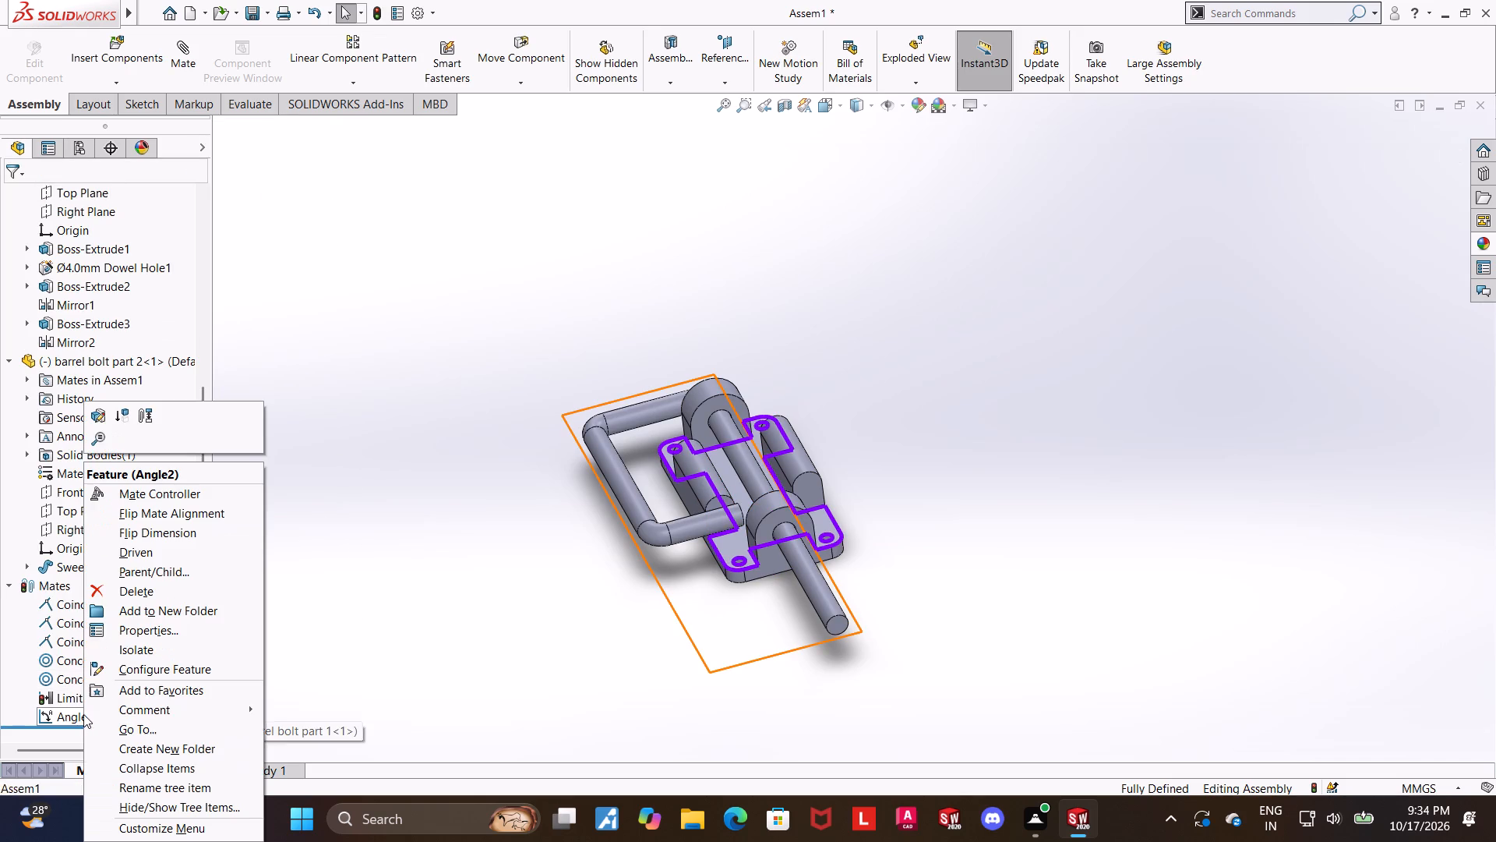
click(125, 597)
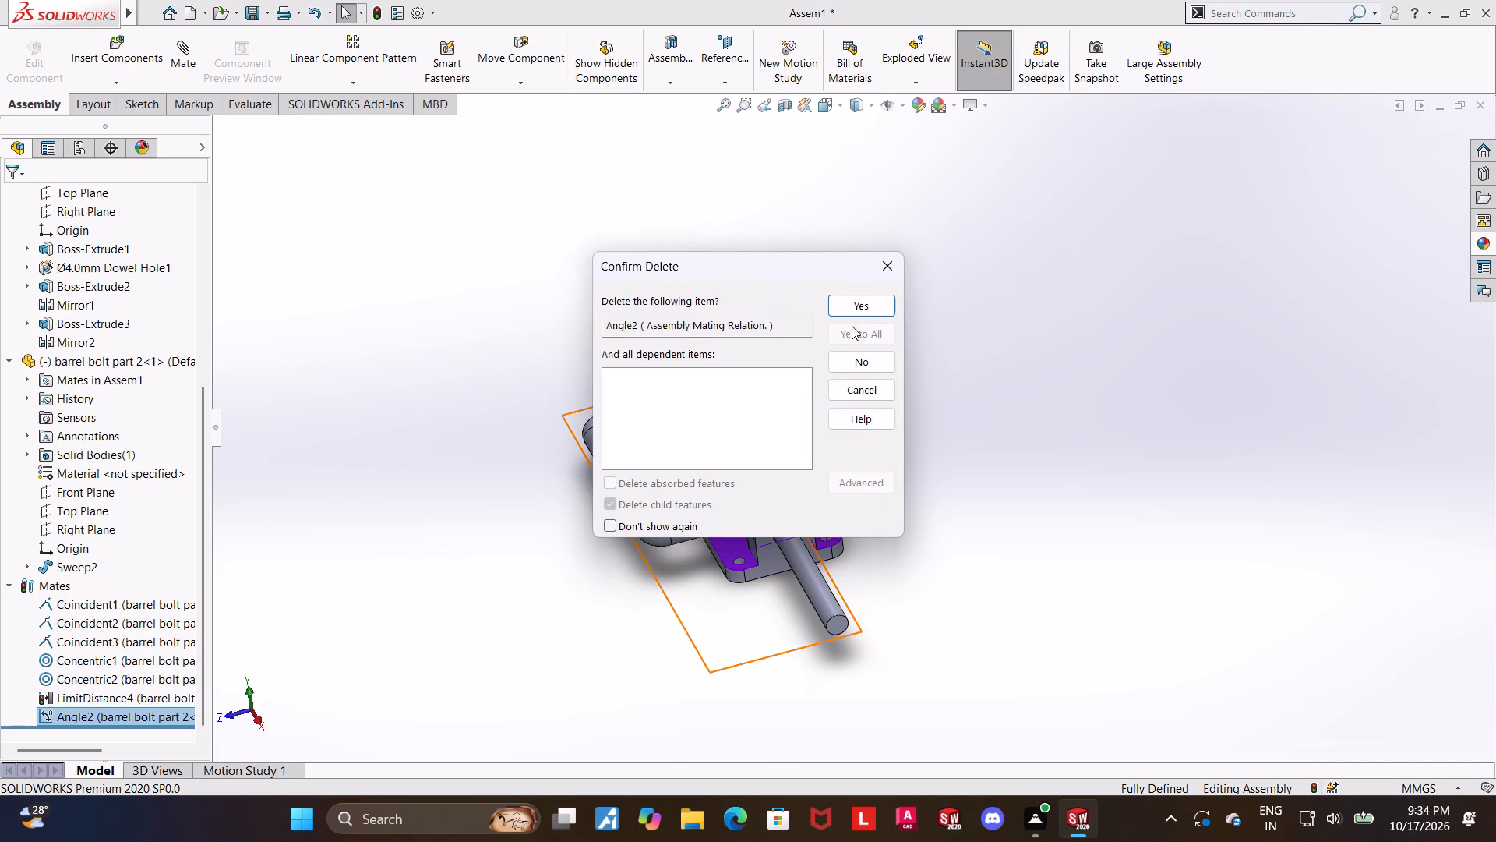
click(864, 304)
Add an advanced limit angle mate with angle, maximum and minimum all 180 degrees between the rod's Front Plane and the base plate's top face.
click(187, 70)
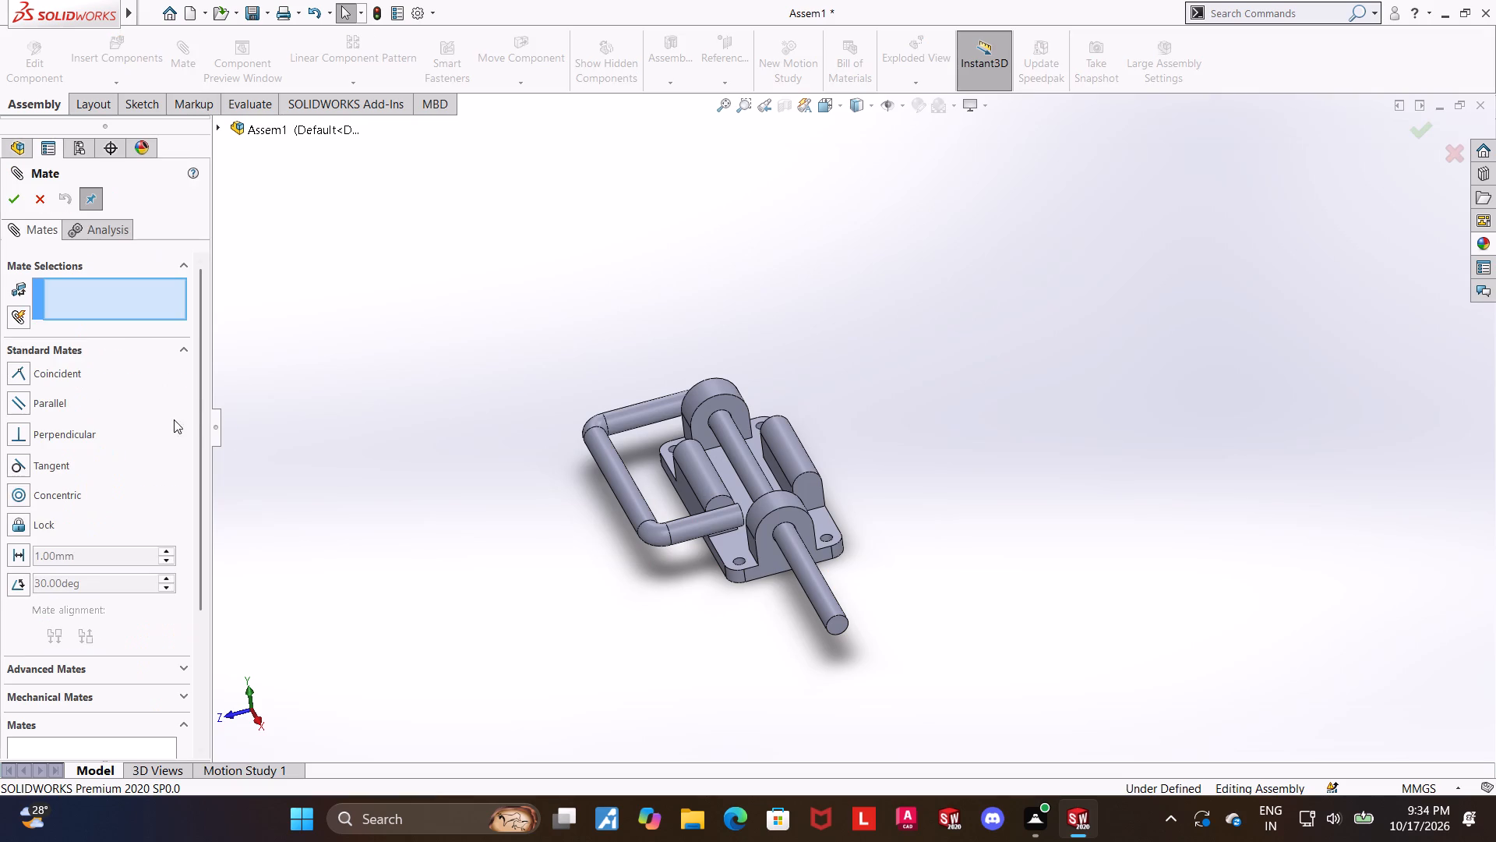
drag(198, 414, 210, 580)
click(105, 473)
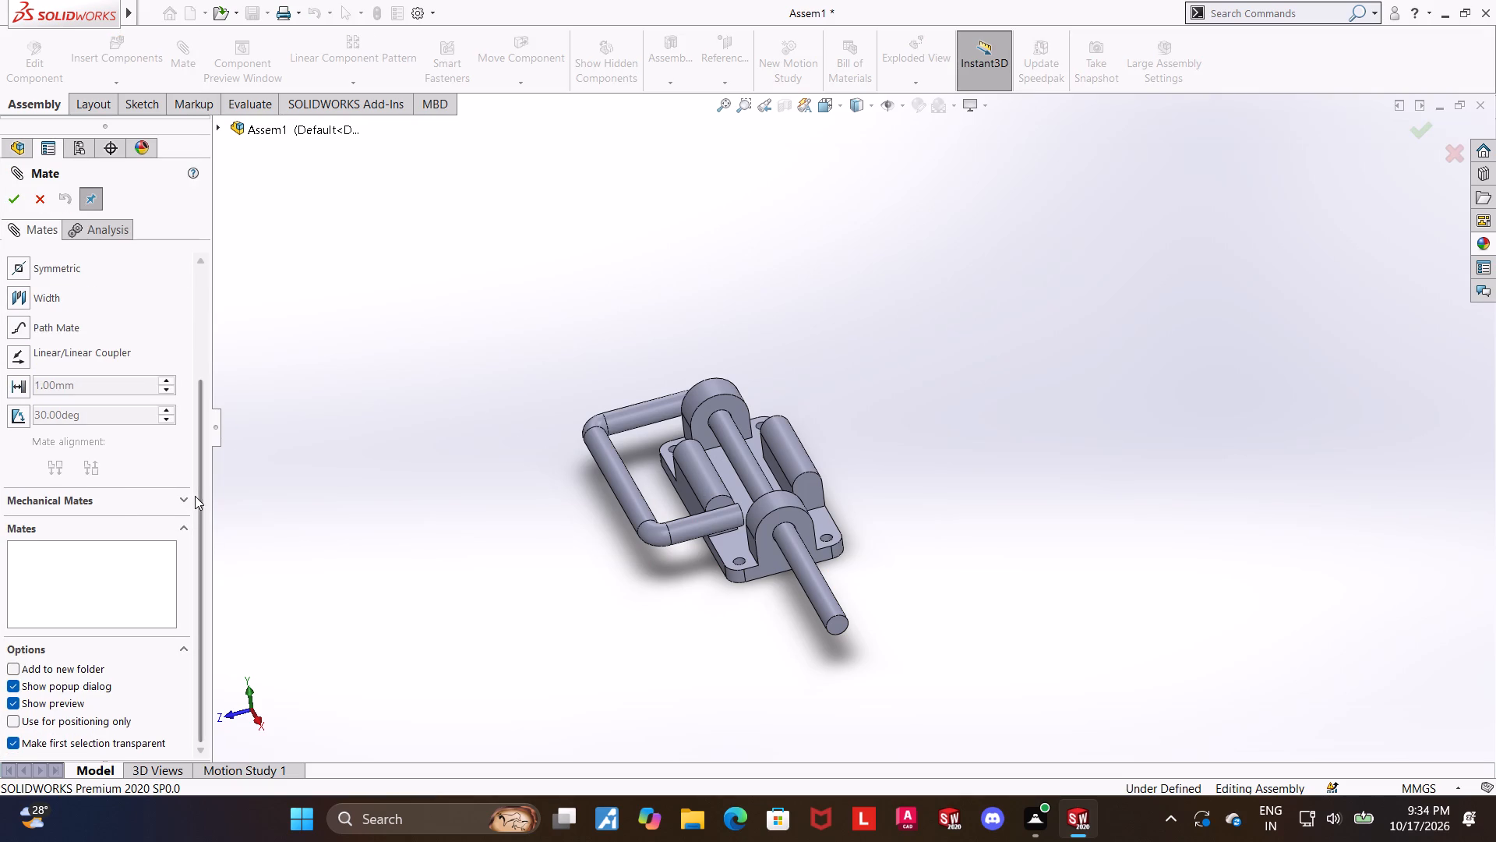
click(20, 412)
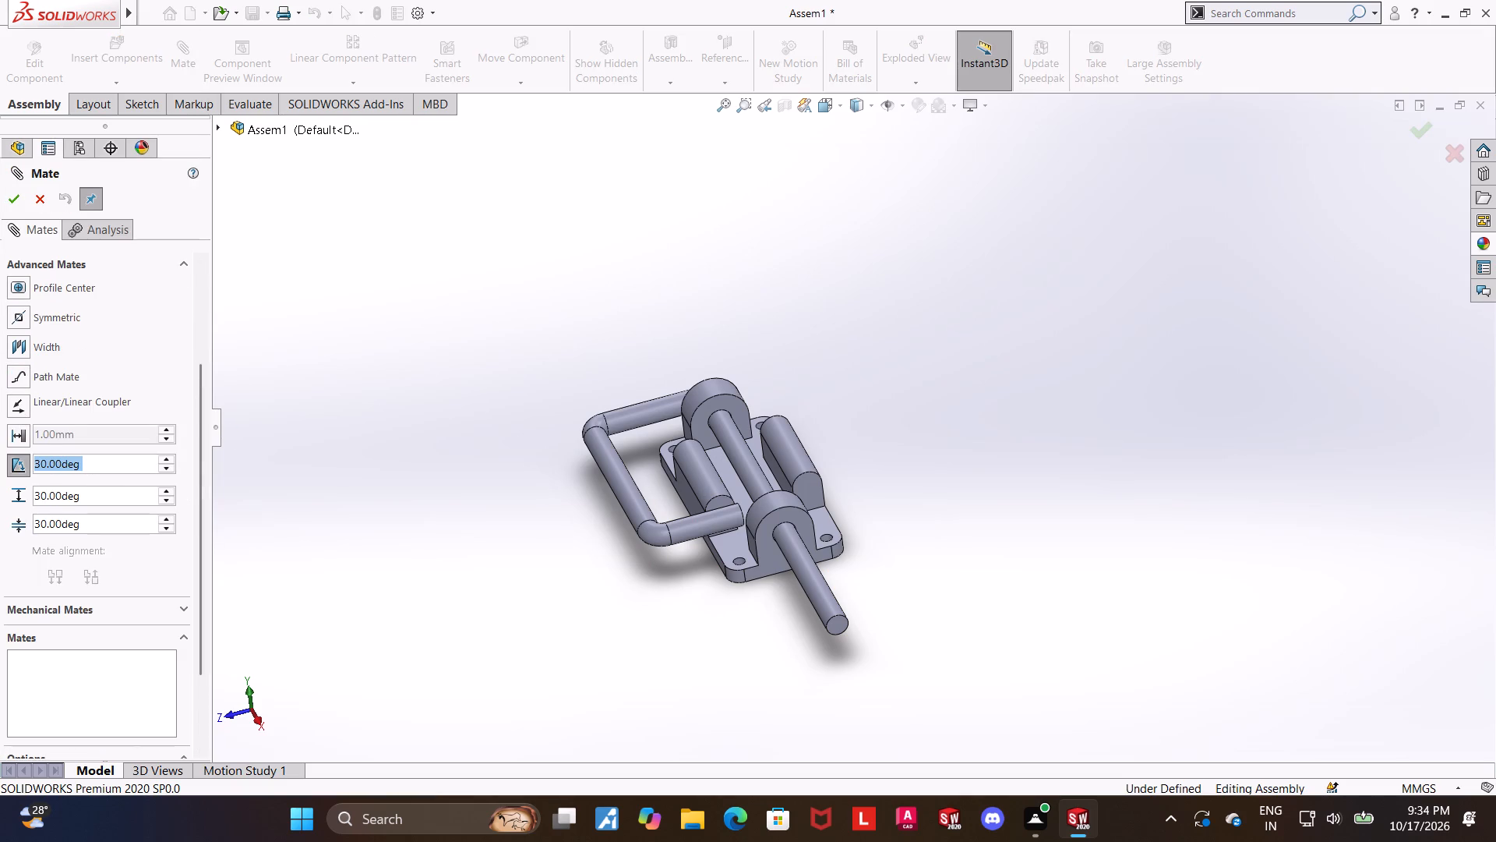
drag(104, 497, 5, 490)
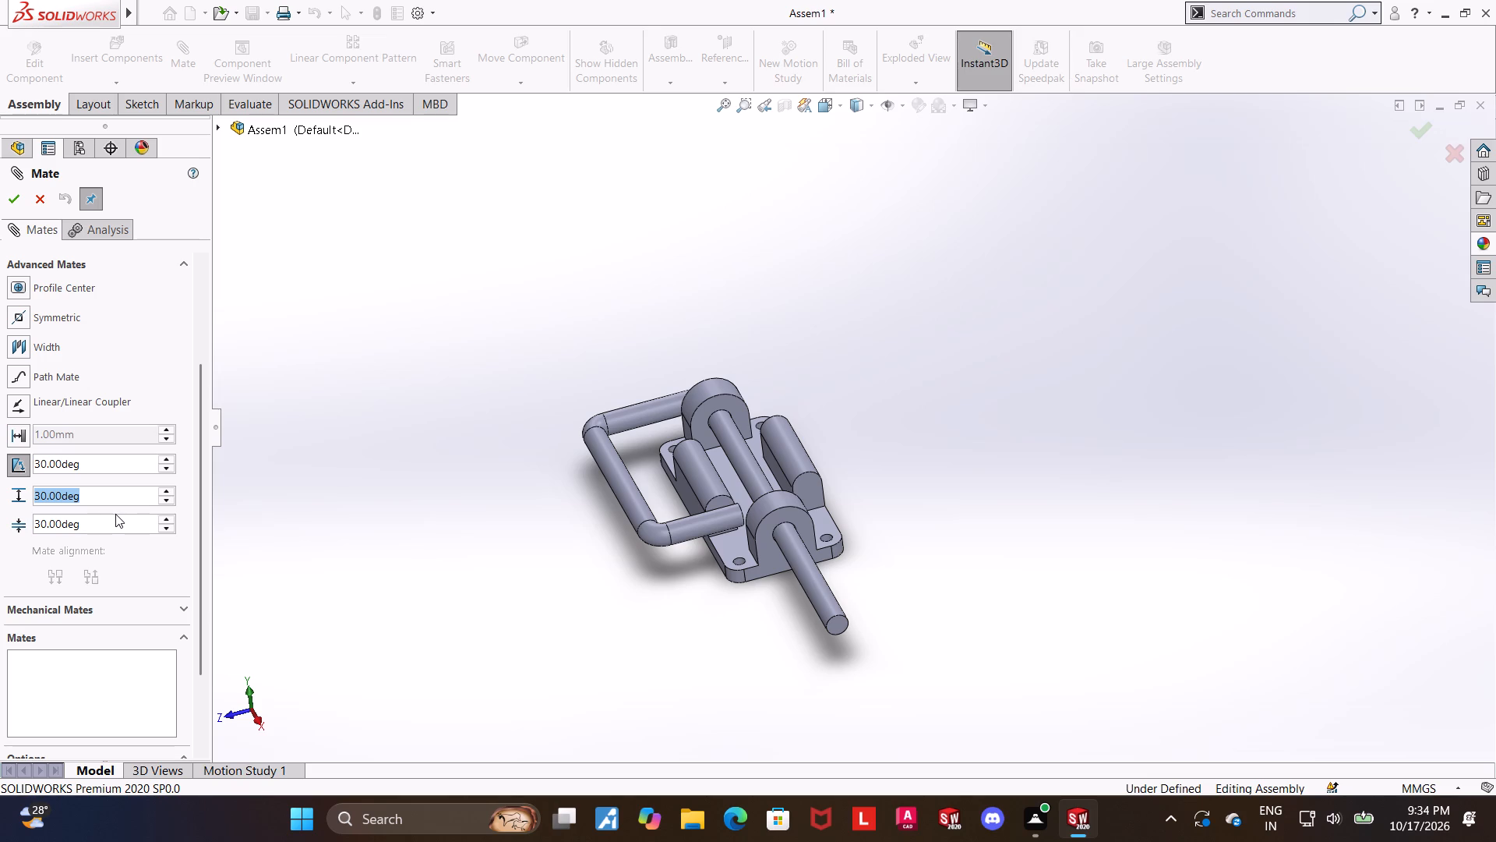
key(0)
key(Return)
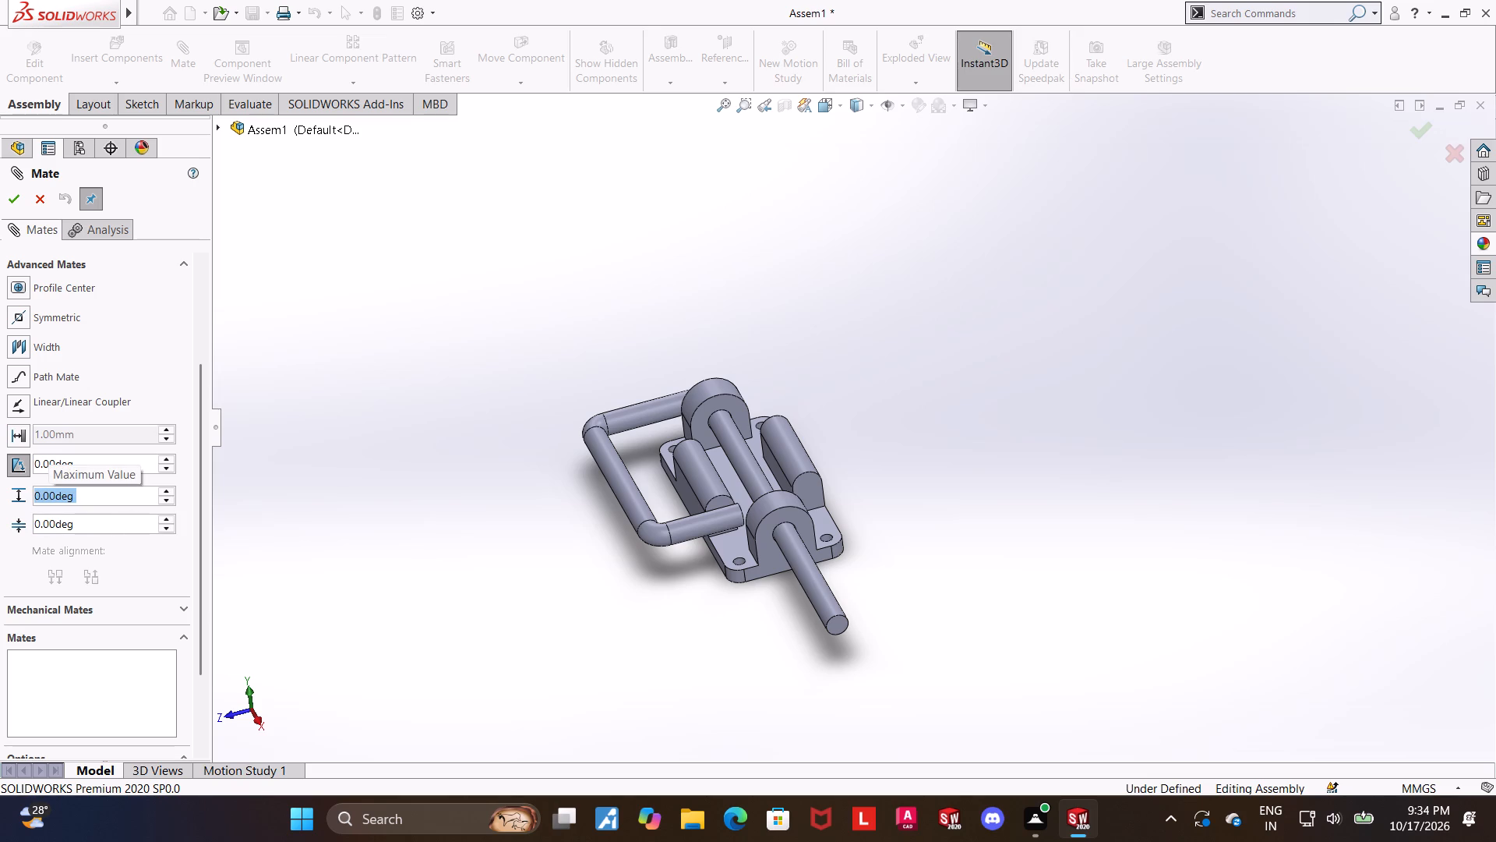
click(126, 518)
drag(127, 522, 1, 526)
text(180)
key(Return)
drag(201, 522, 199, 511)
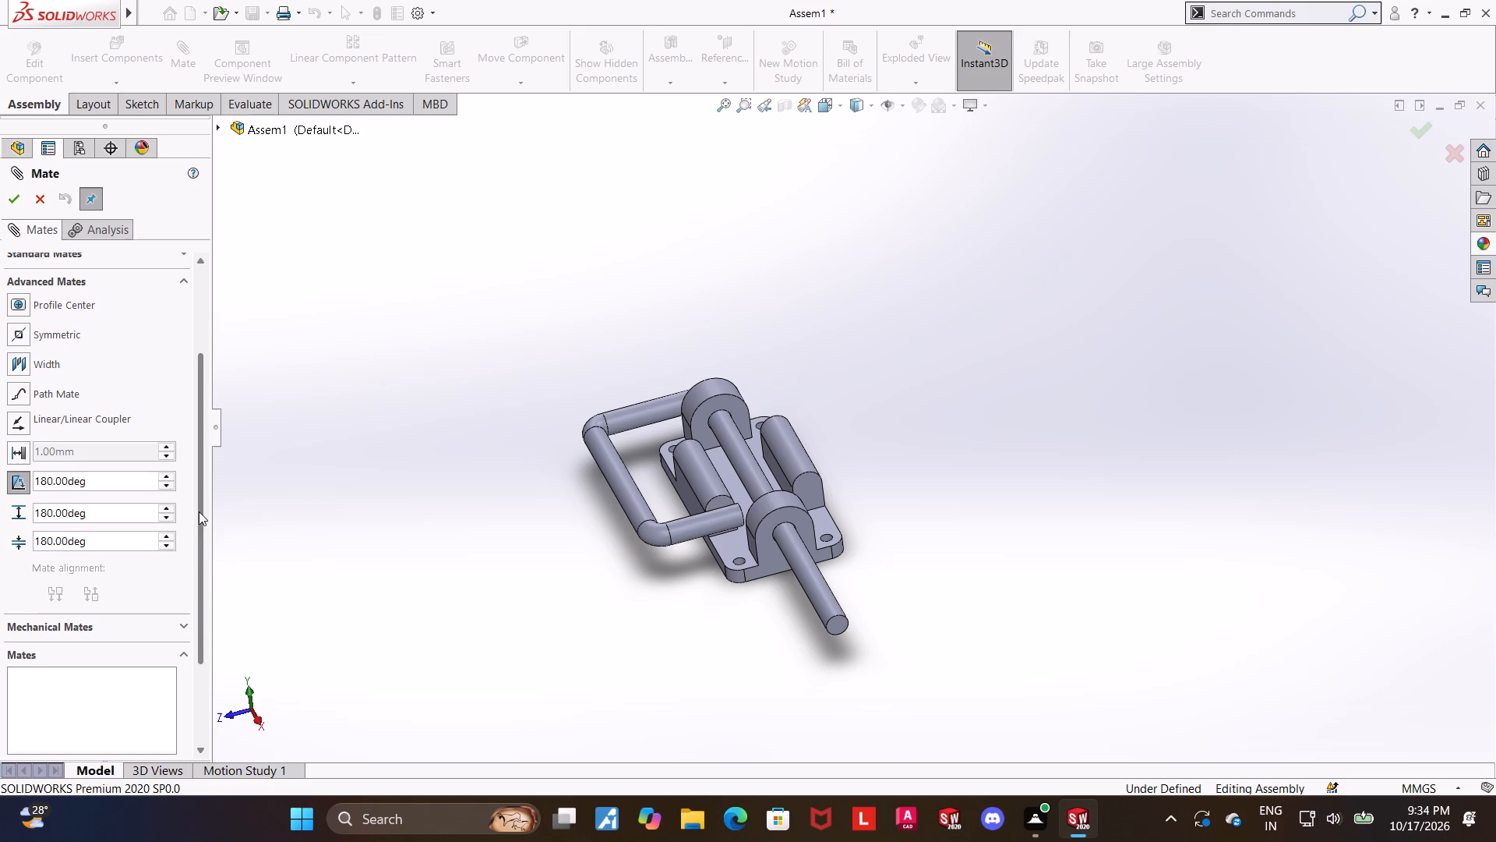
drag(199, 511, 201, 373)
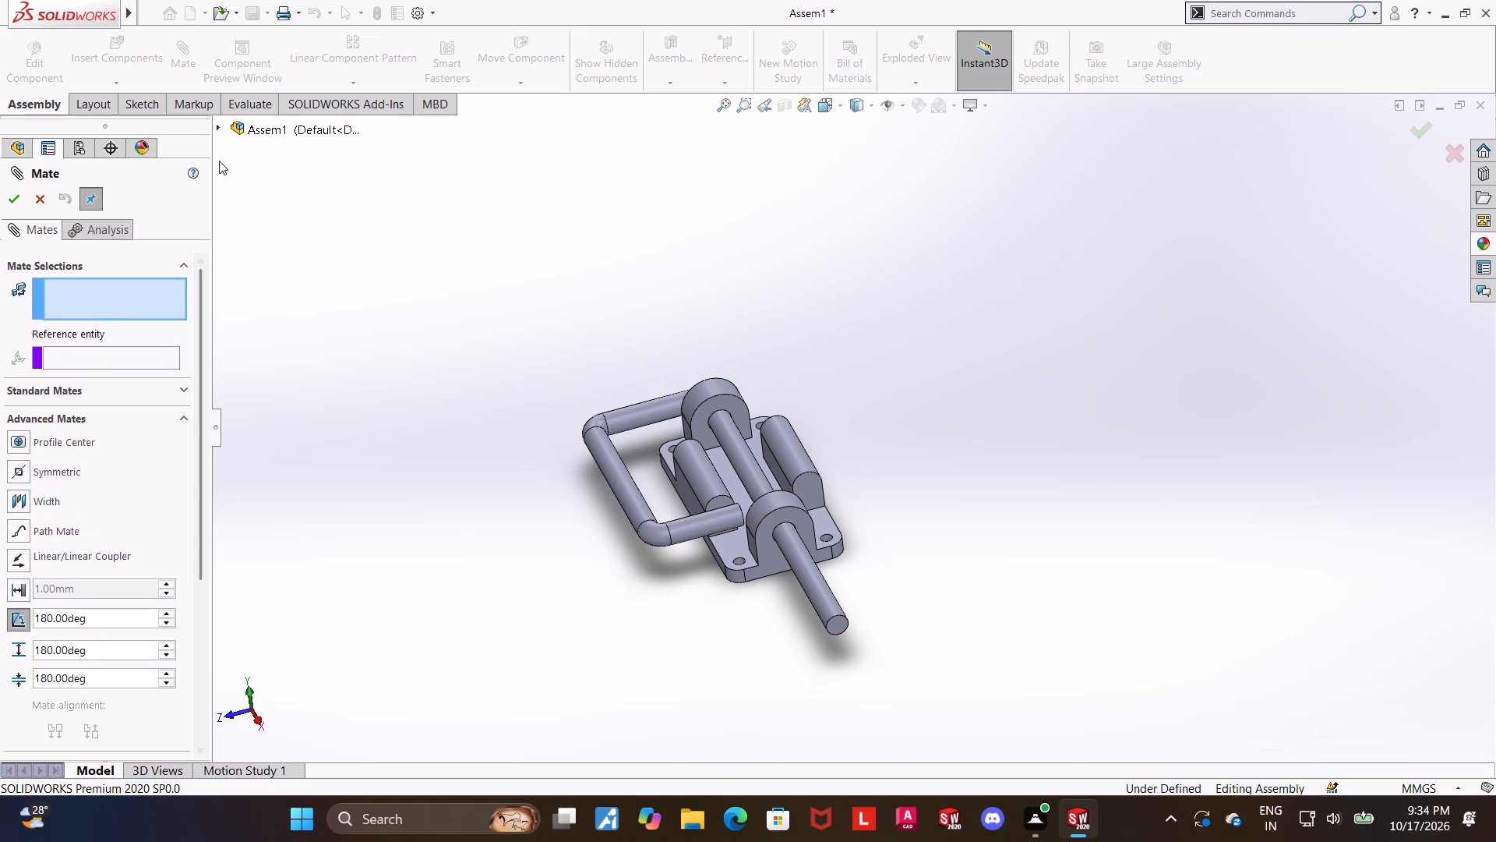
click(221, 129)
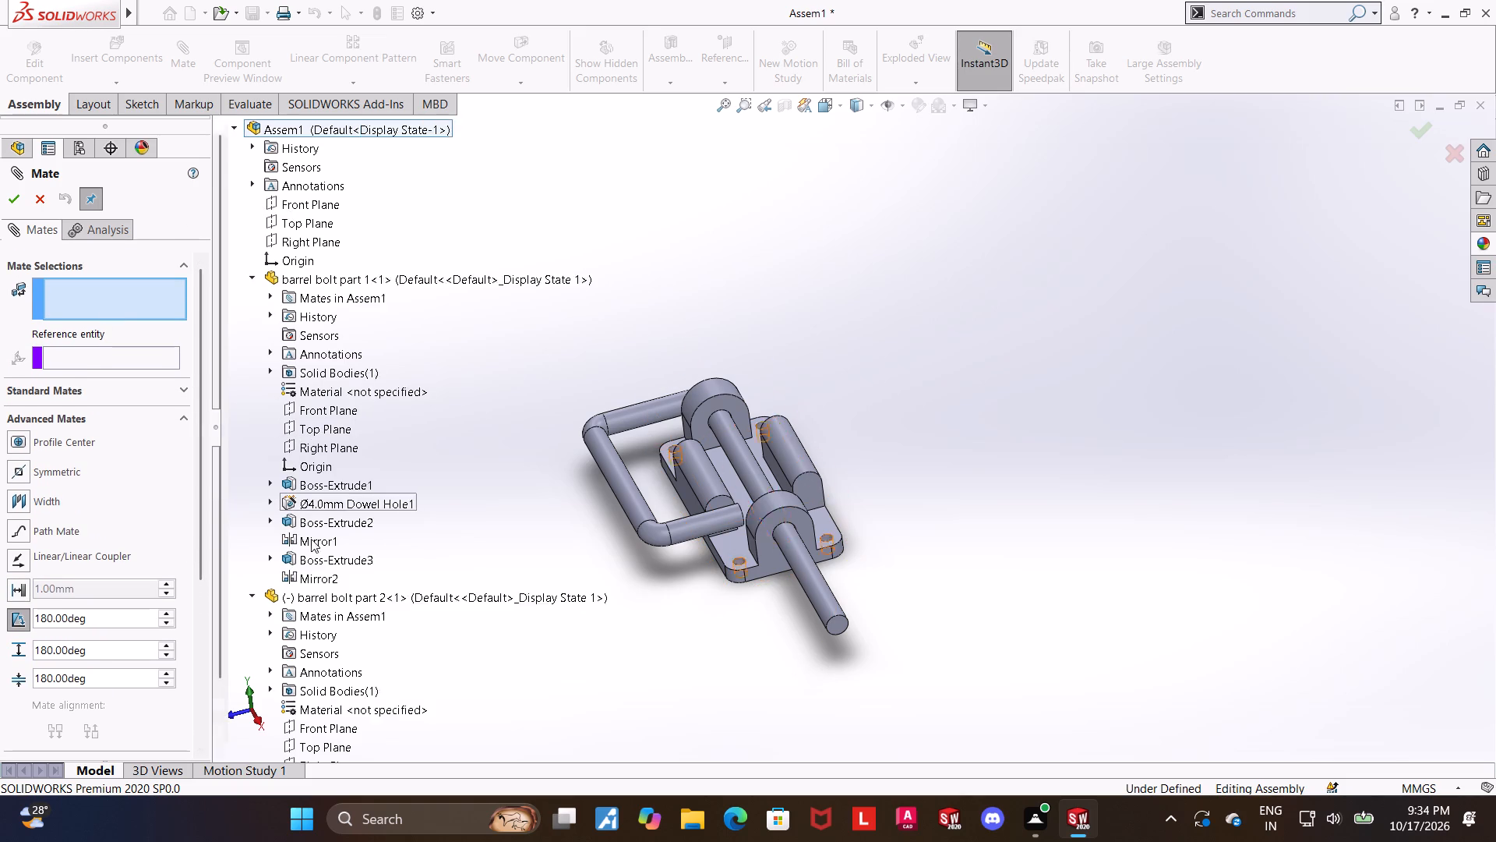
click(300, 720)
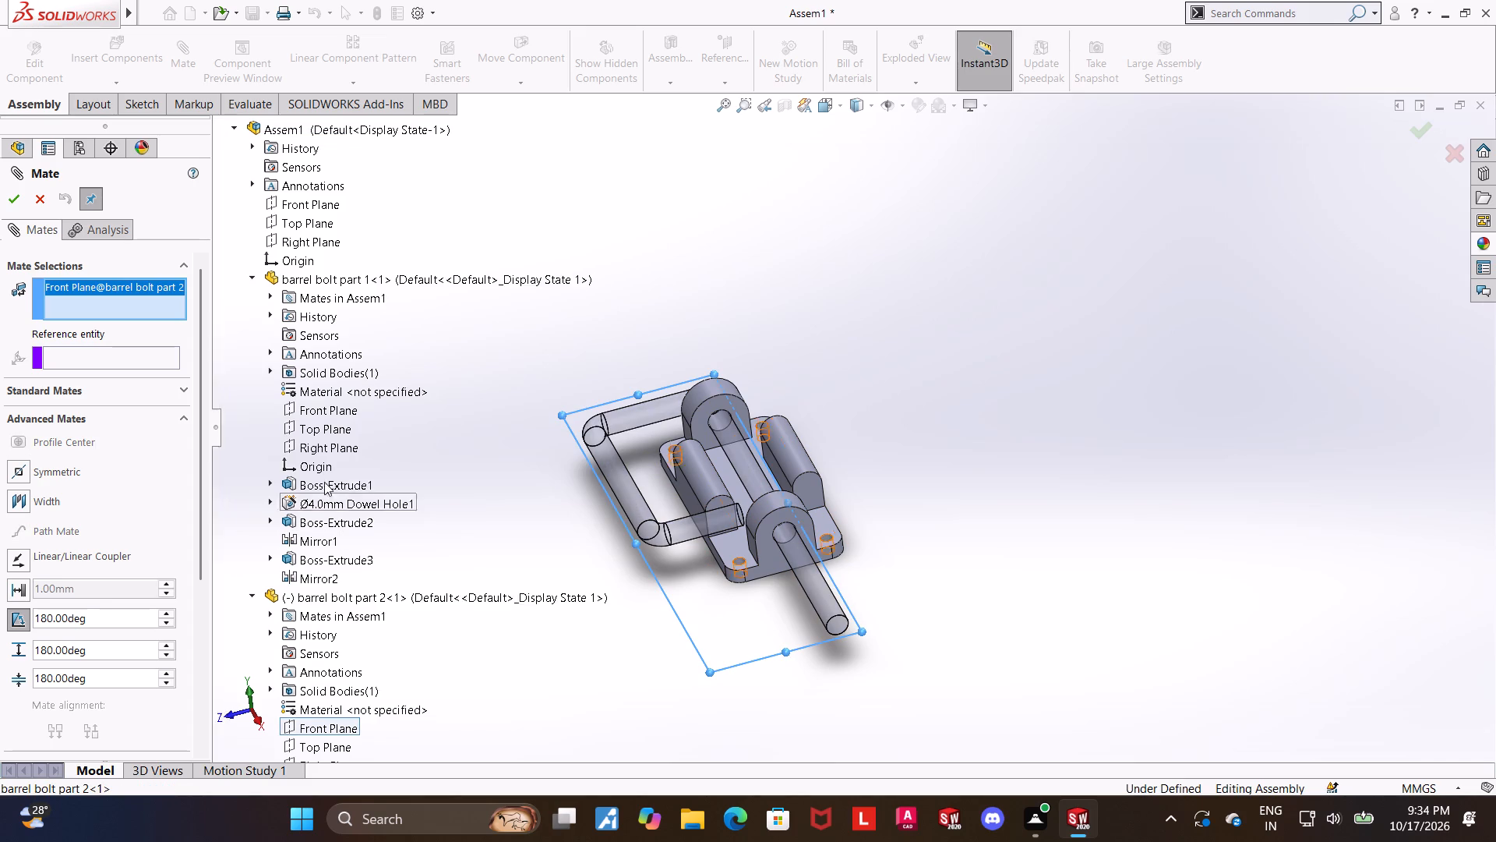
click(733, 544)
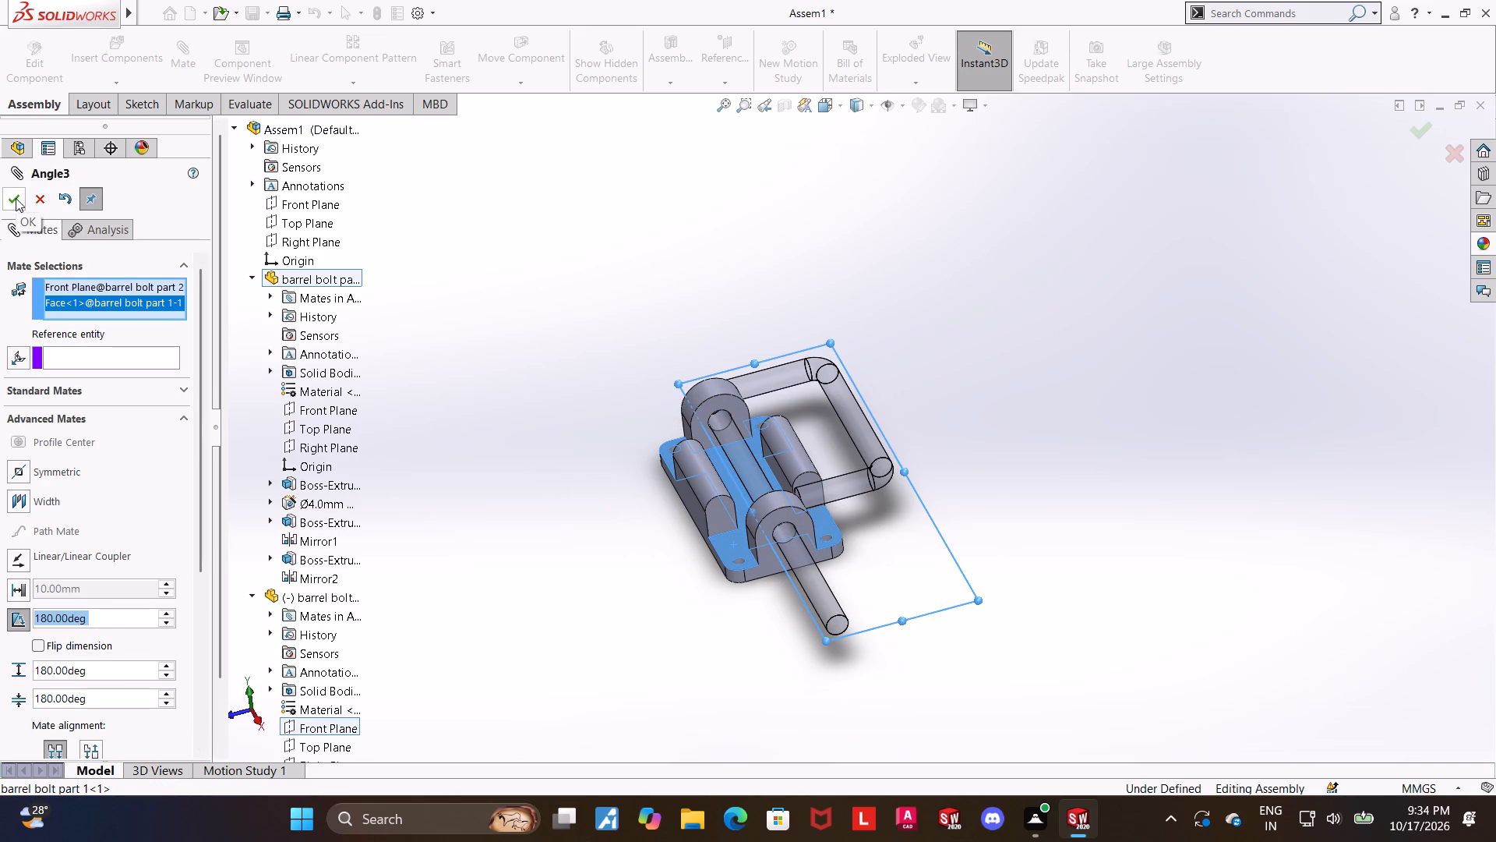
middle_drag(1018, 465, 1008, 416)
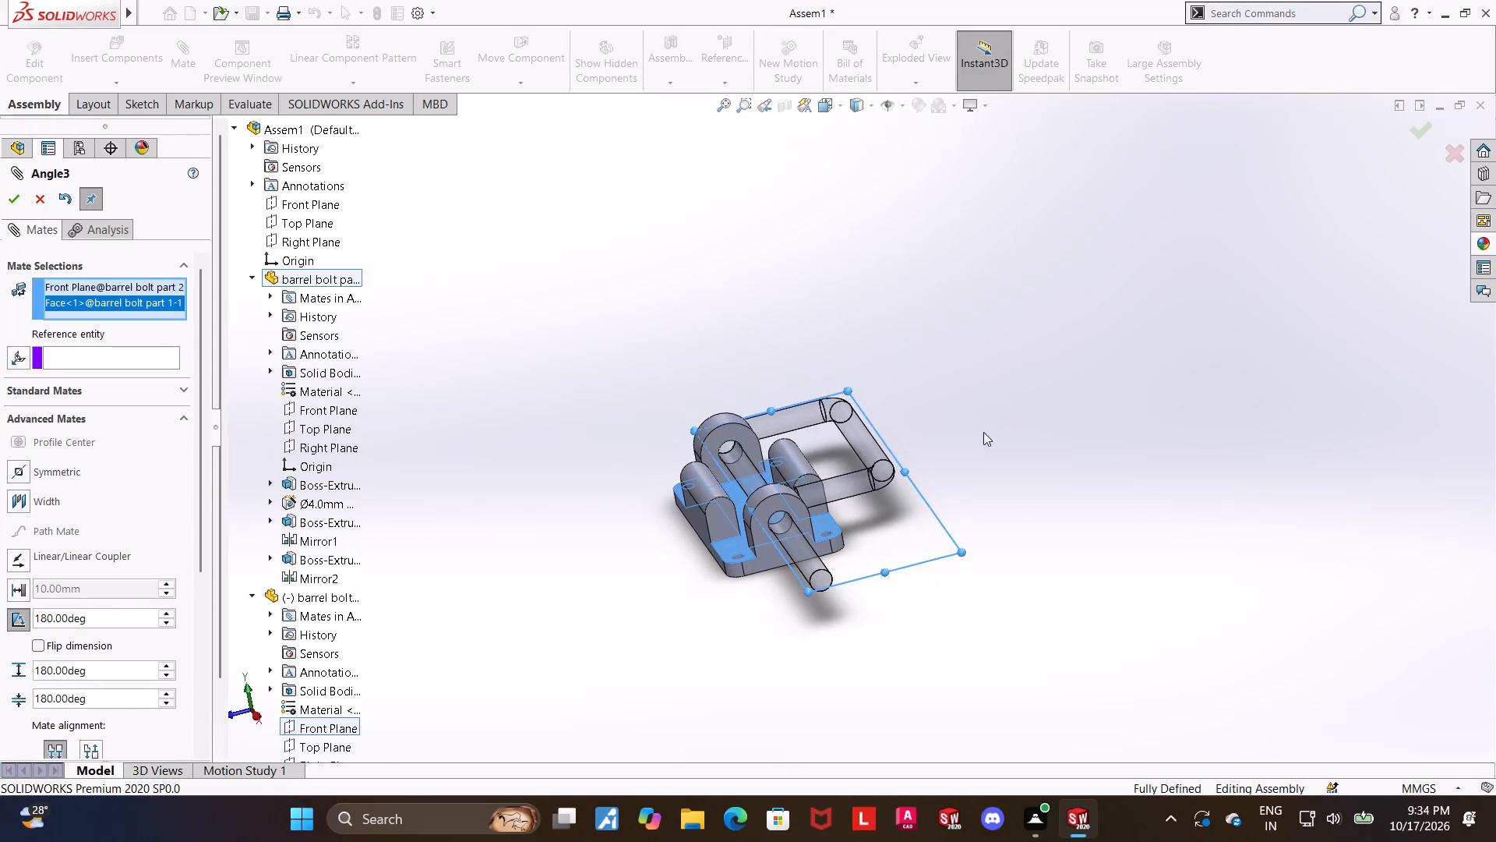
scroll(890, 466, down, 2)
middle_drag(883, 501, 864, 518)
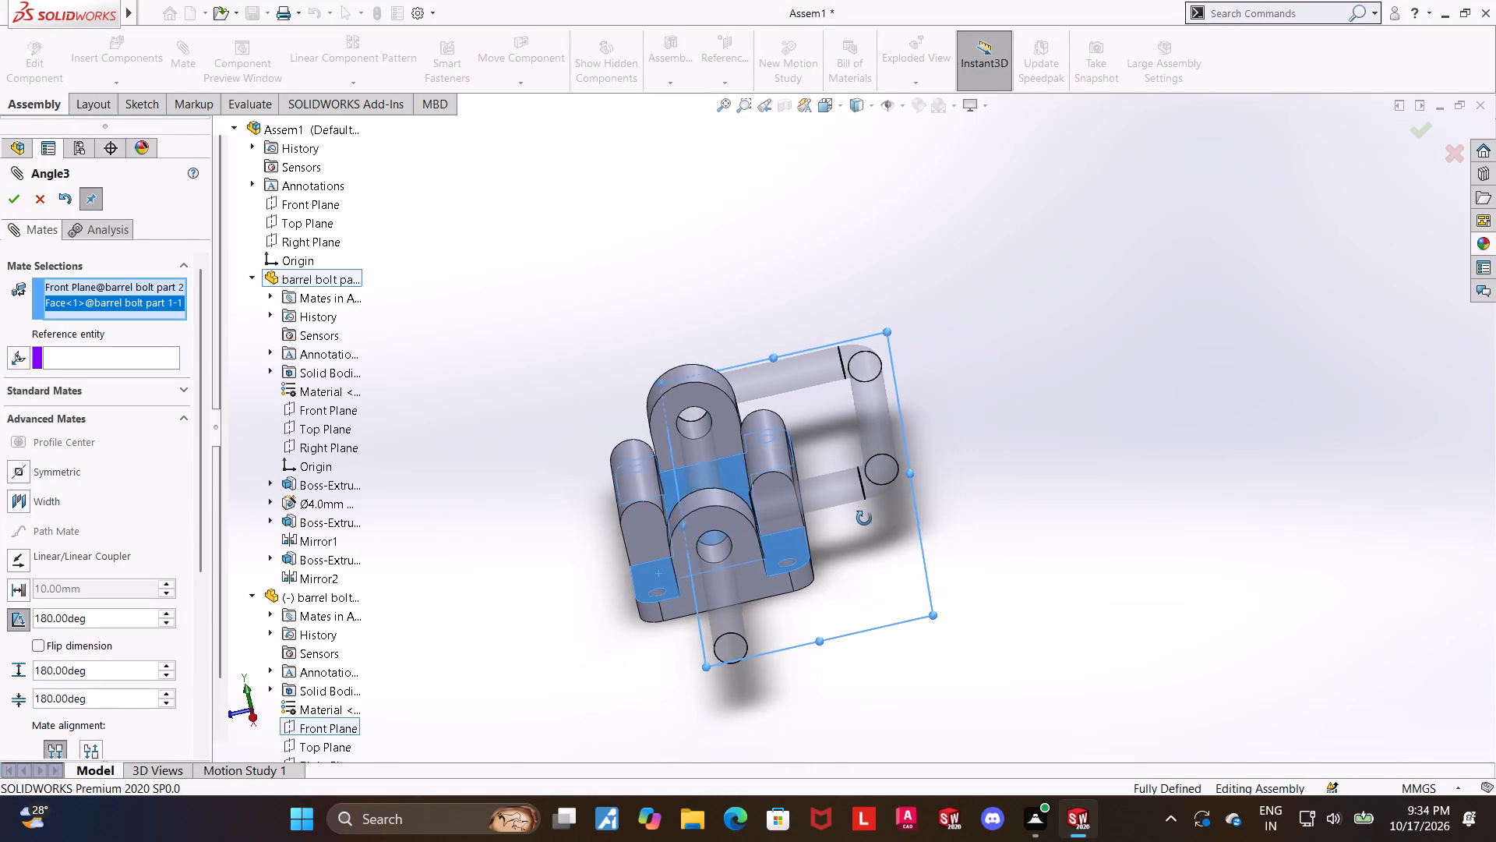
middle_drag(864, 518, 866, 537)
scroll(852, 508, down, 3)
middle_drag(838, 508, 823, 412)
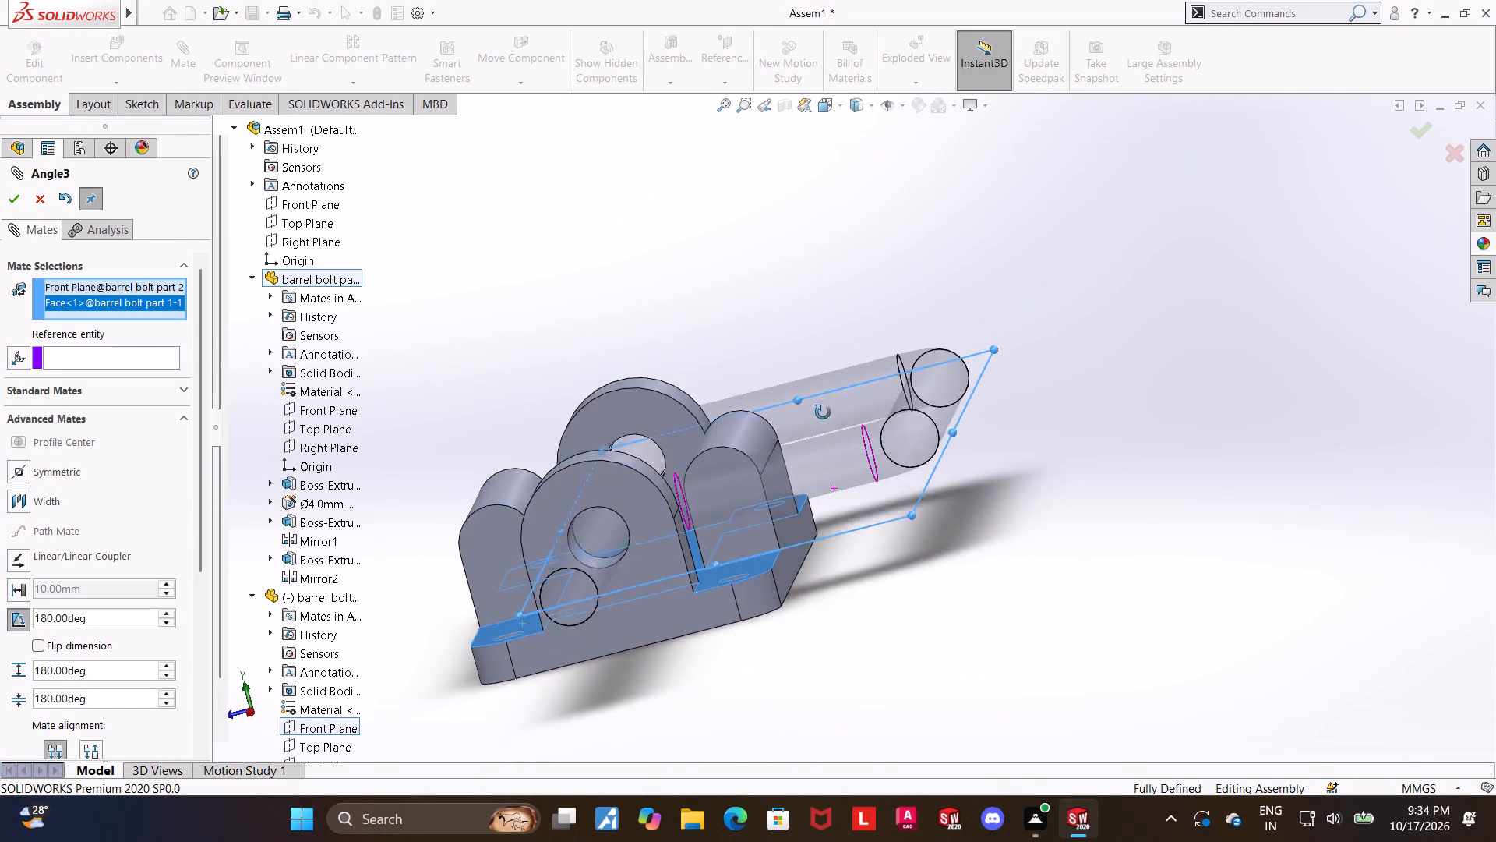
middle_drag(823, 412, 848, 469)
scroll(848, 469, up, 4)
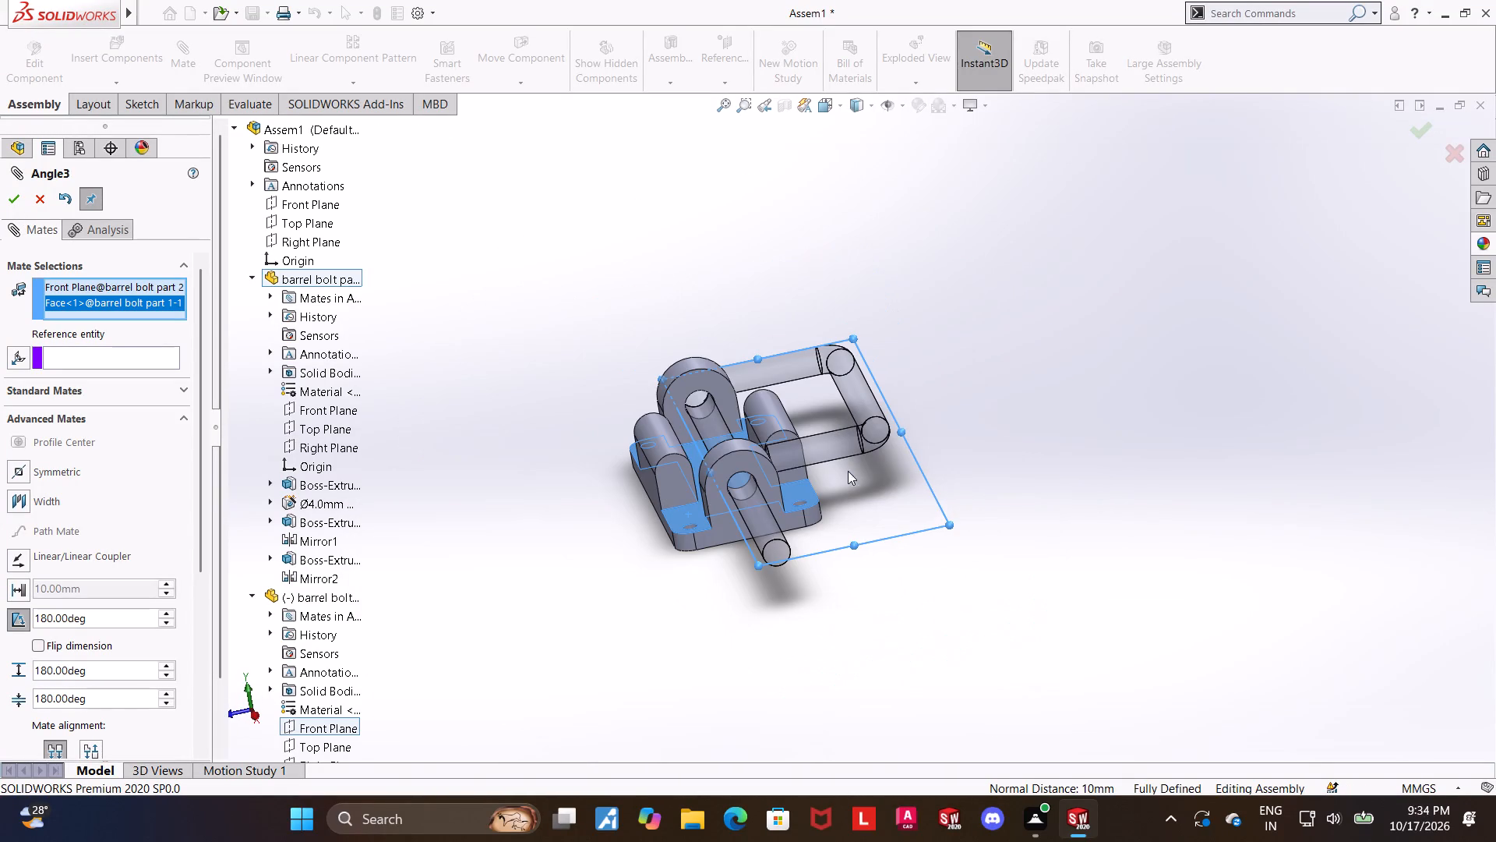
click(5, 193)
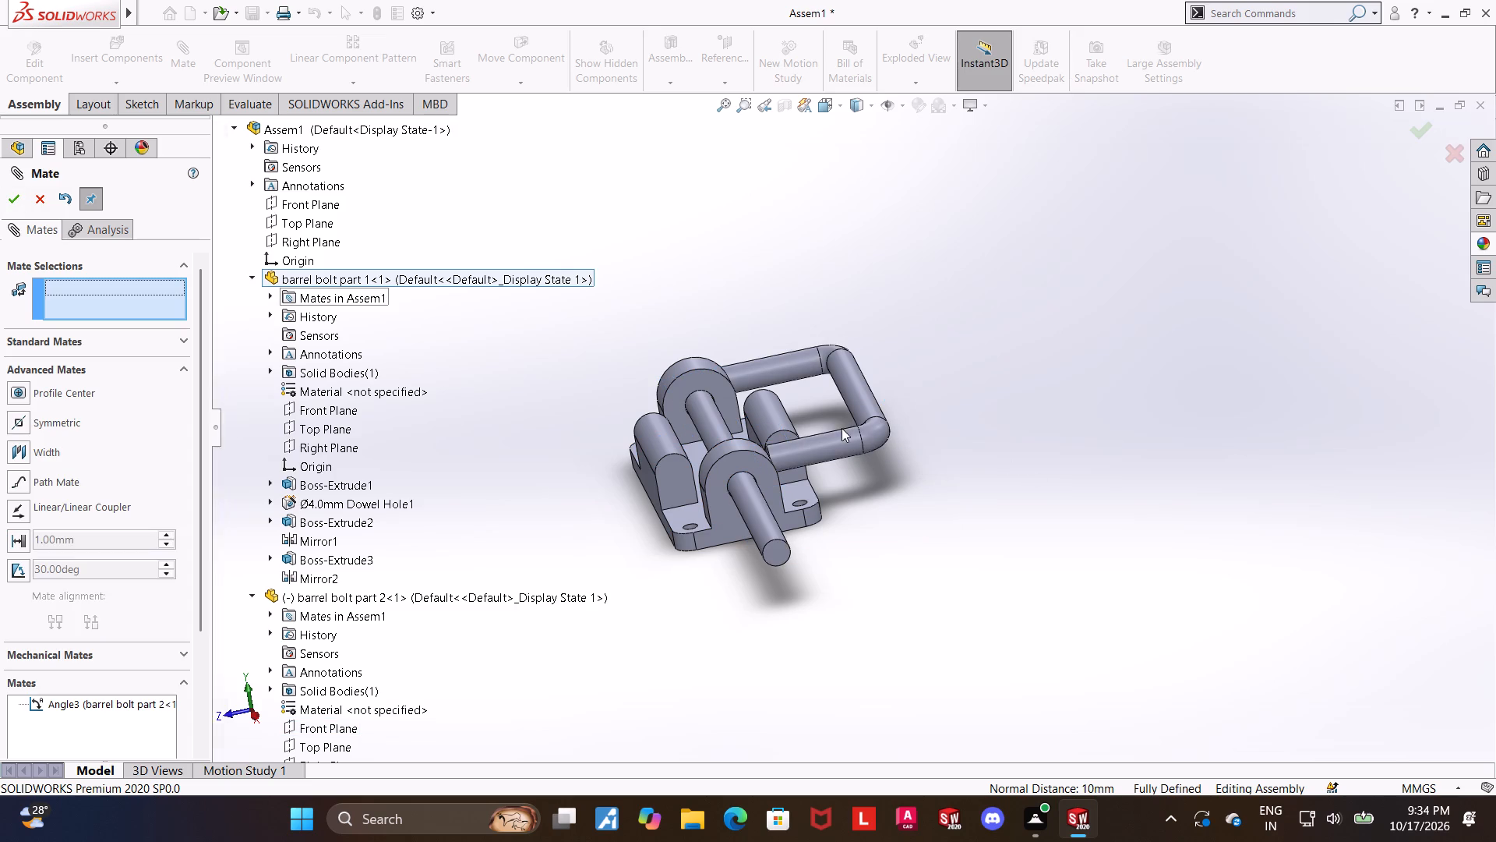
Test whether the rod's handle can swing with the new angle mate applied, both before and after closing the Mate command.
drag(843, 448, 993, 515)
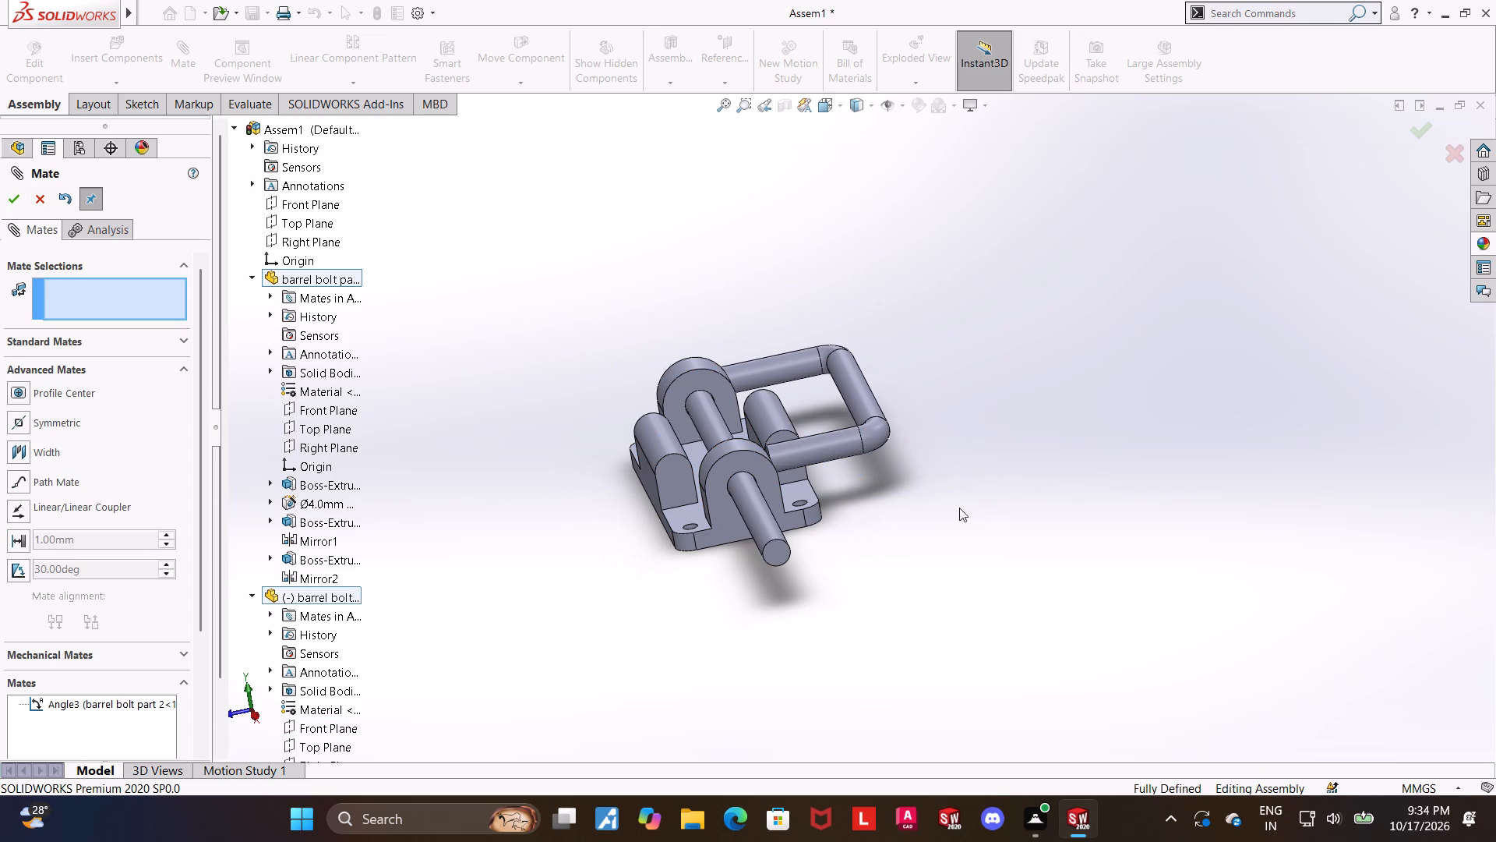
middle_drag(921, 472, 965, 557)
scroll(792, 339, down, 3)
drag(859, 405, 848, 348)
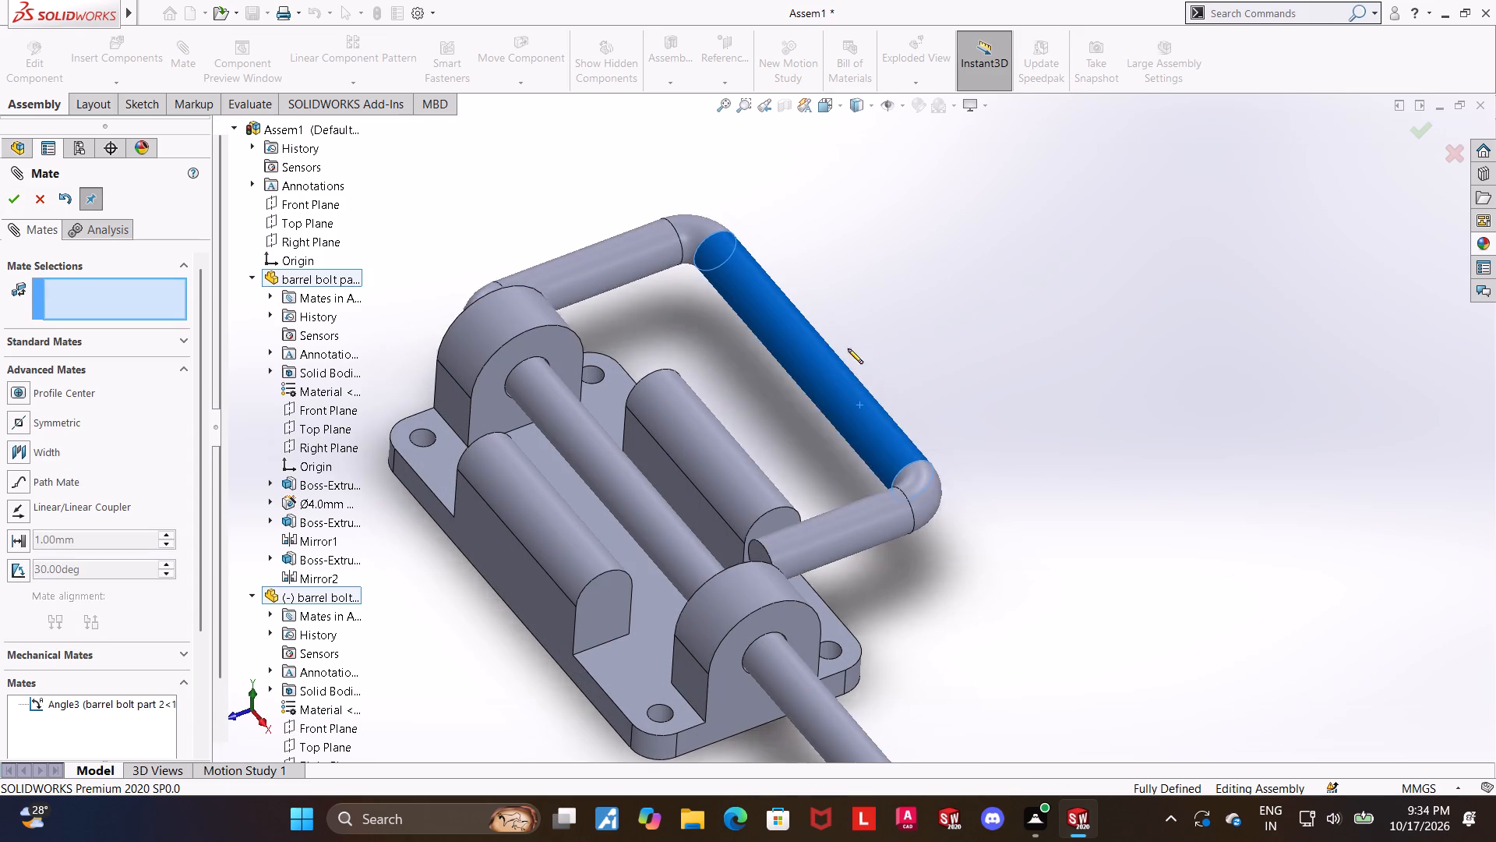
drag(848, 348, 961, 413)
drag(882, 545, 961, 419)
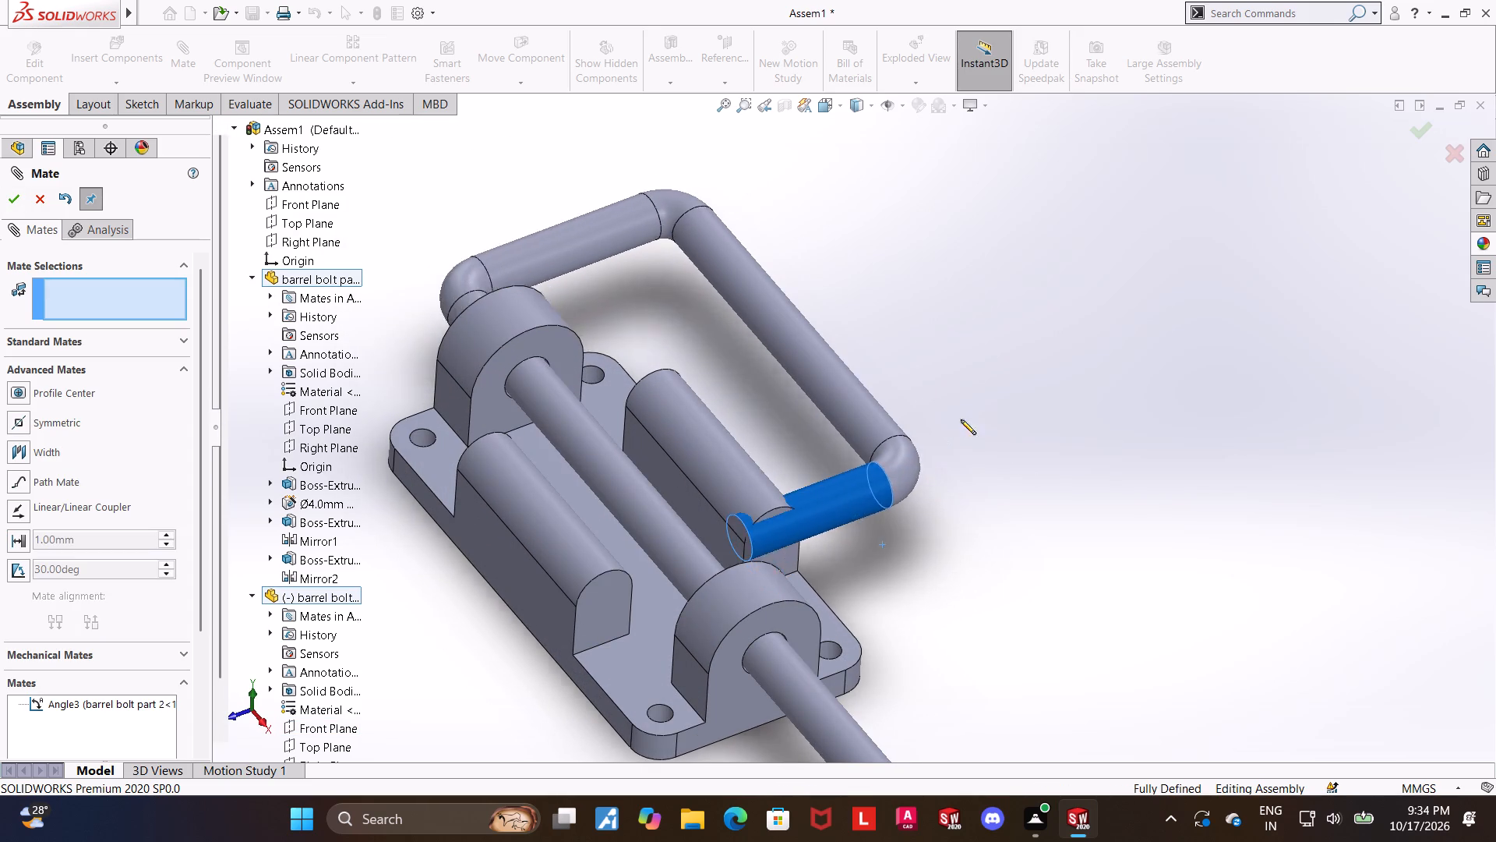
drag(961, 419, 1177, 454)
click(37, 190)
scroll(504, 613, up, 2)
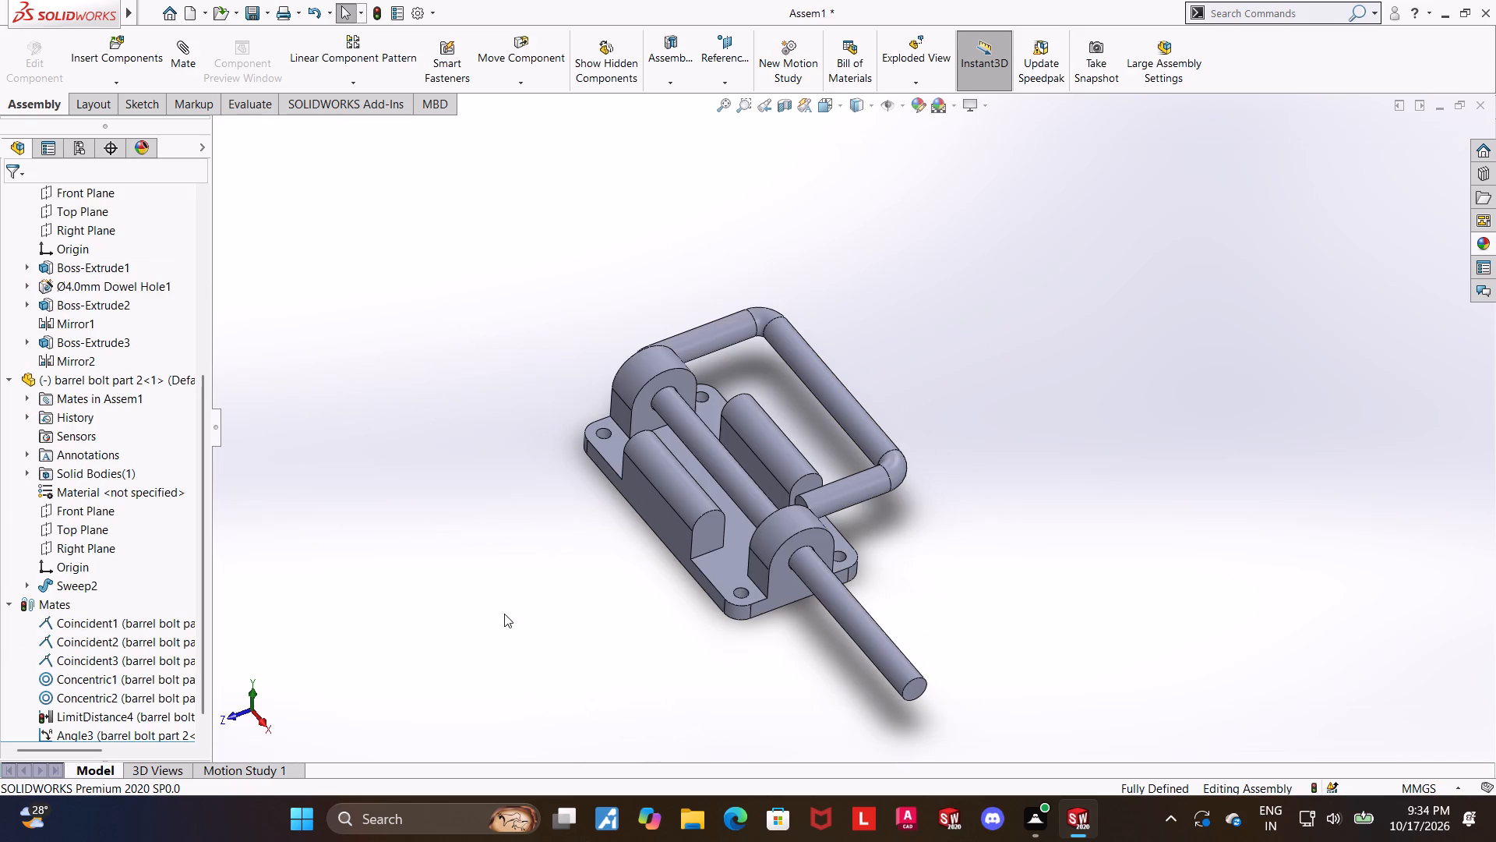
scroll(504, 614, up, 1)
drag(840, 419, 1021, 335)
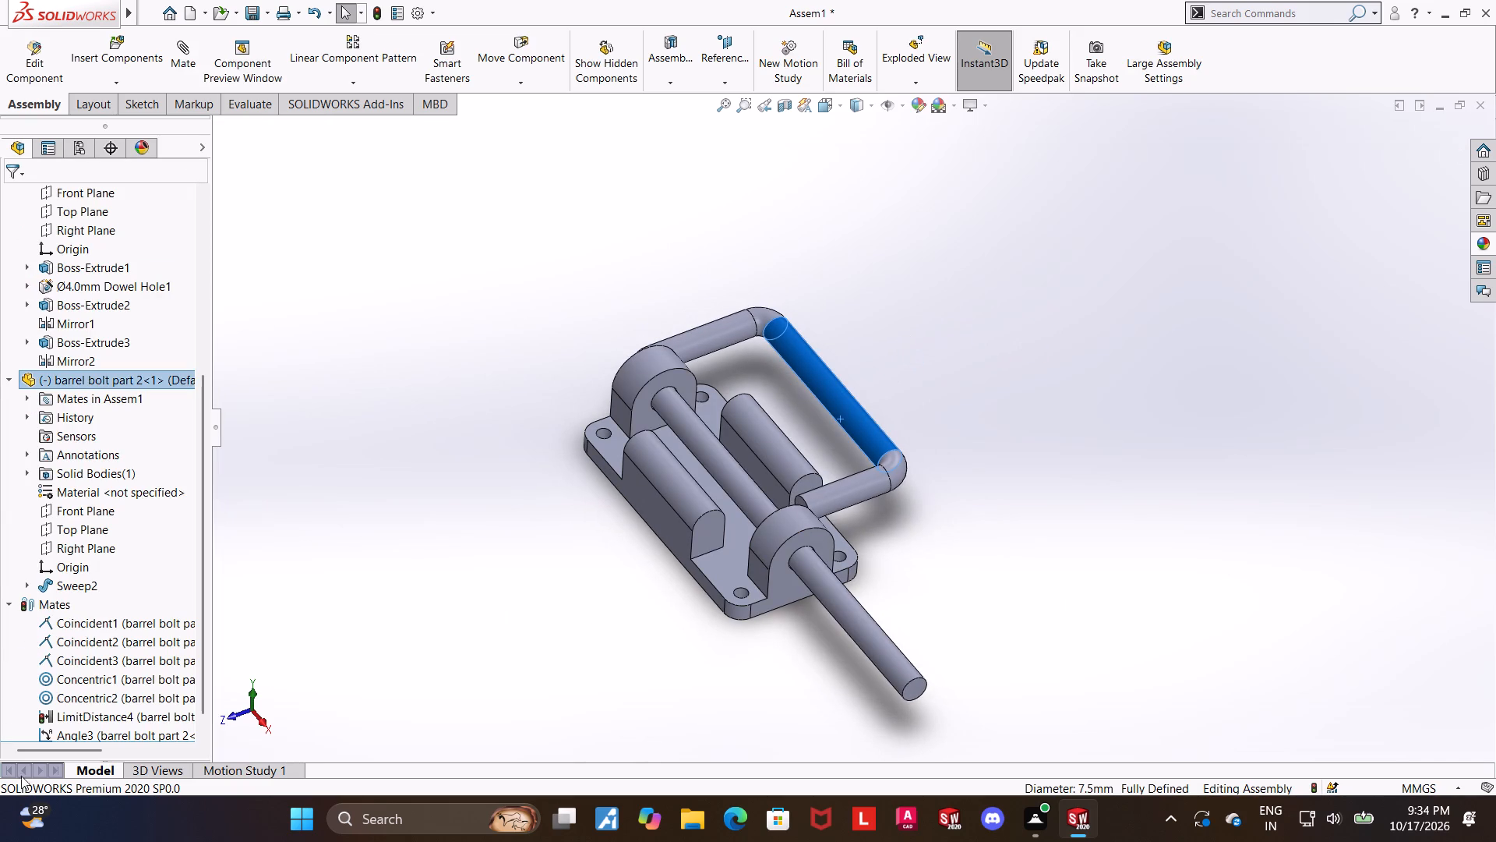
Edit the angle mate between the rod and base plate, setting its minimum limit to 0 degrees.
scroll(121, 673, down, 4)
click(112, 714)
click(126, 663)
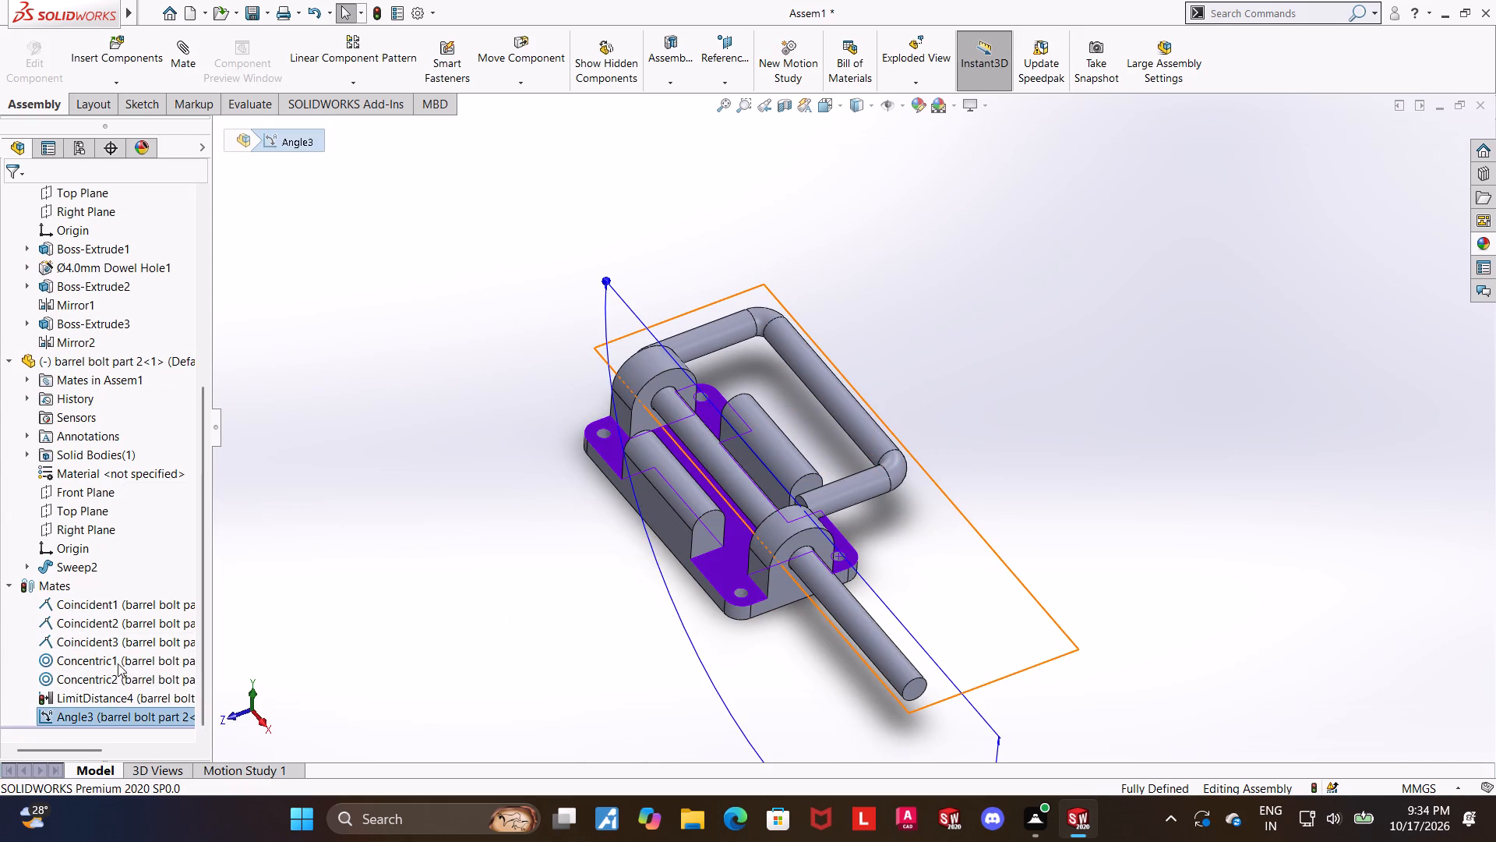
drag(199, 504, 204, 520)
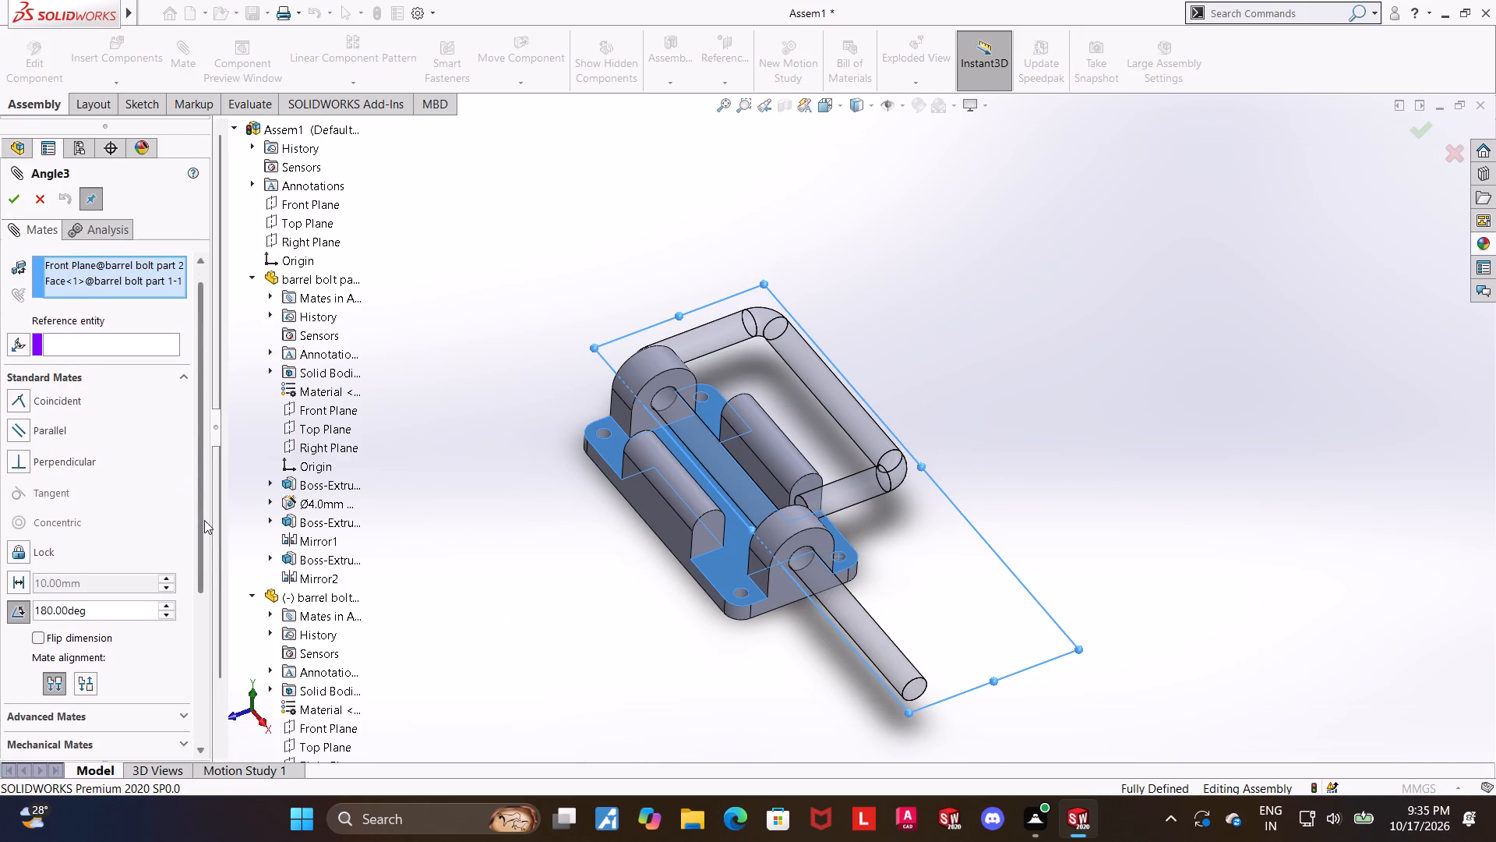
drag(204, 520, 210, 655)
click(91, 491)
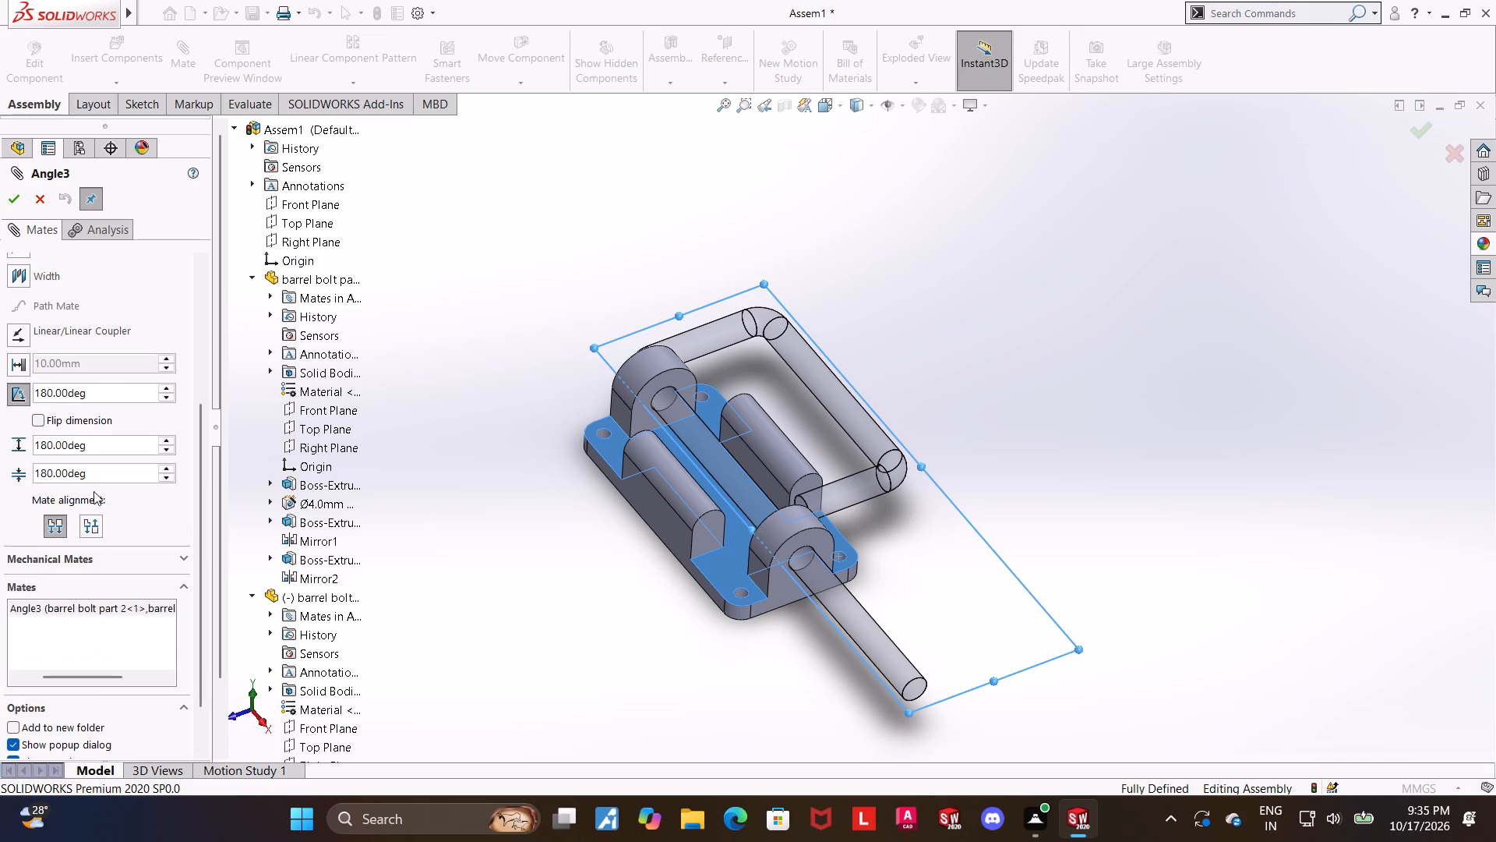
drag(104, 446, 0, 444)
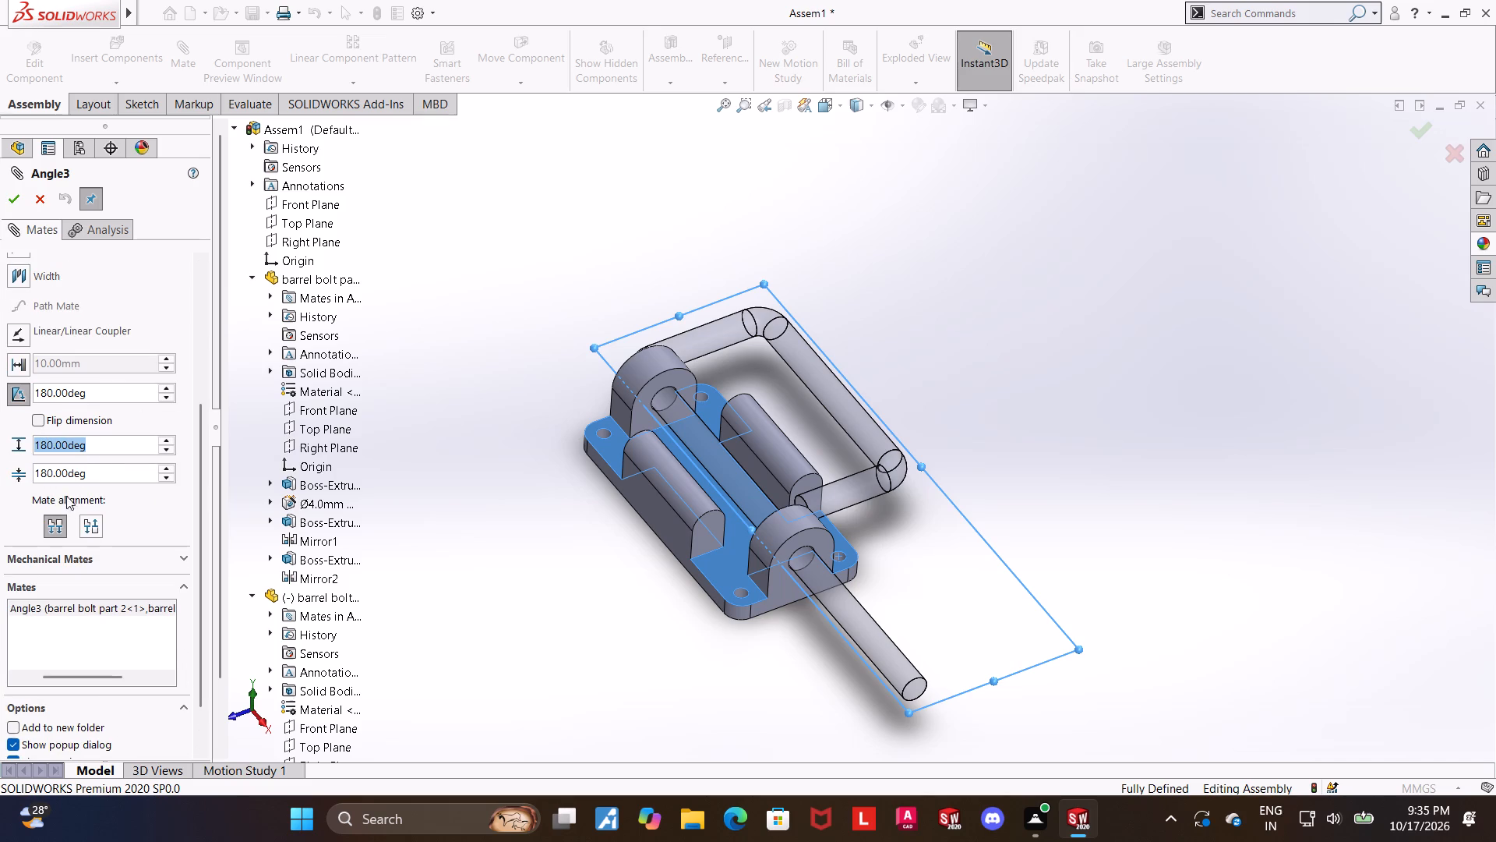
drag(98, 472, 0, 476)
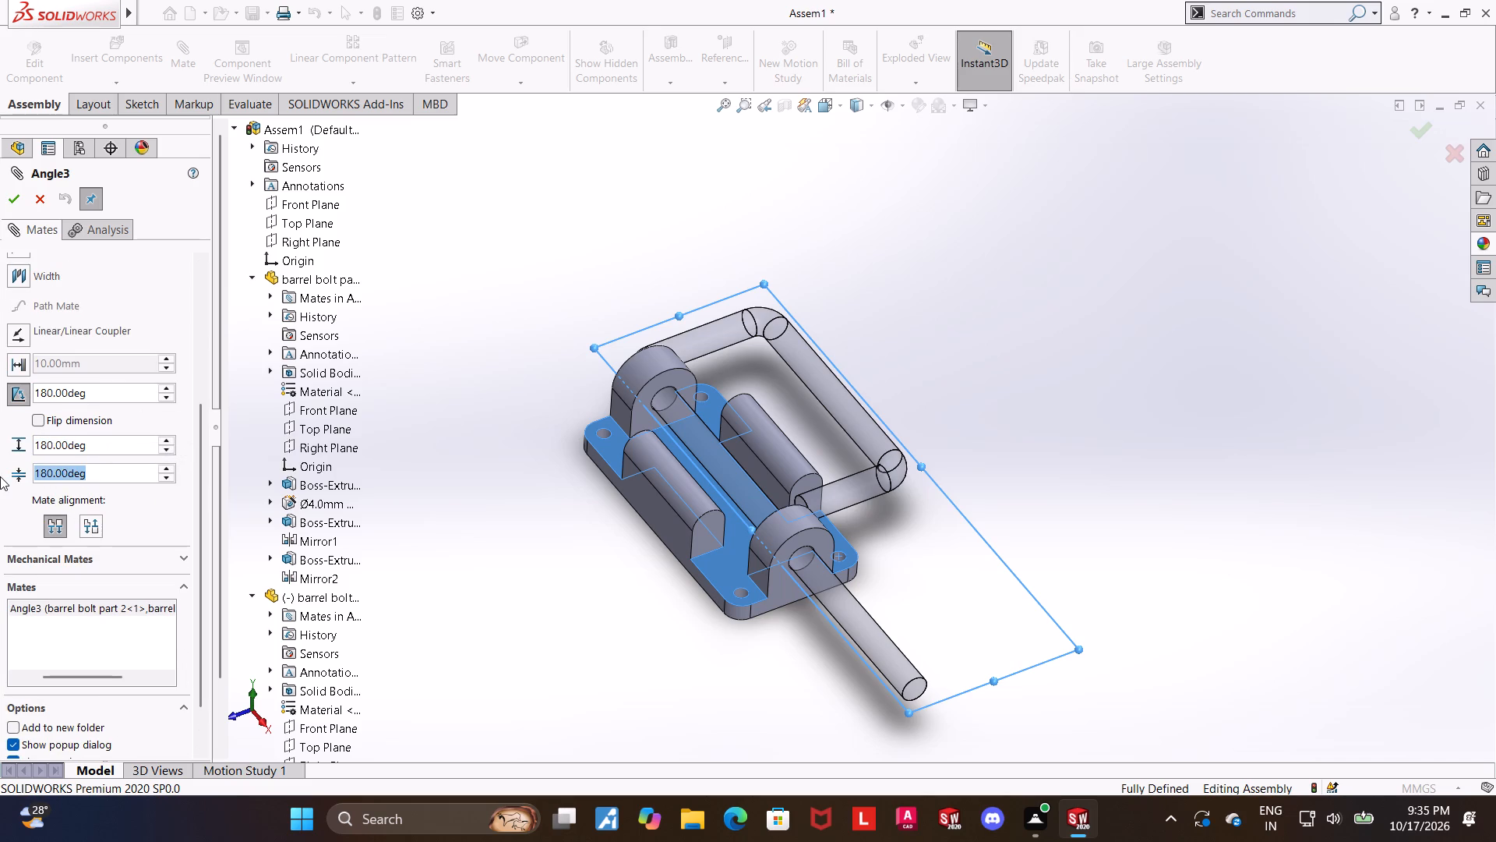
key(0)
key(Return)
click(20, 200)
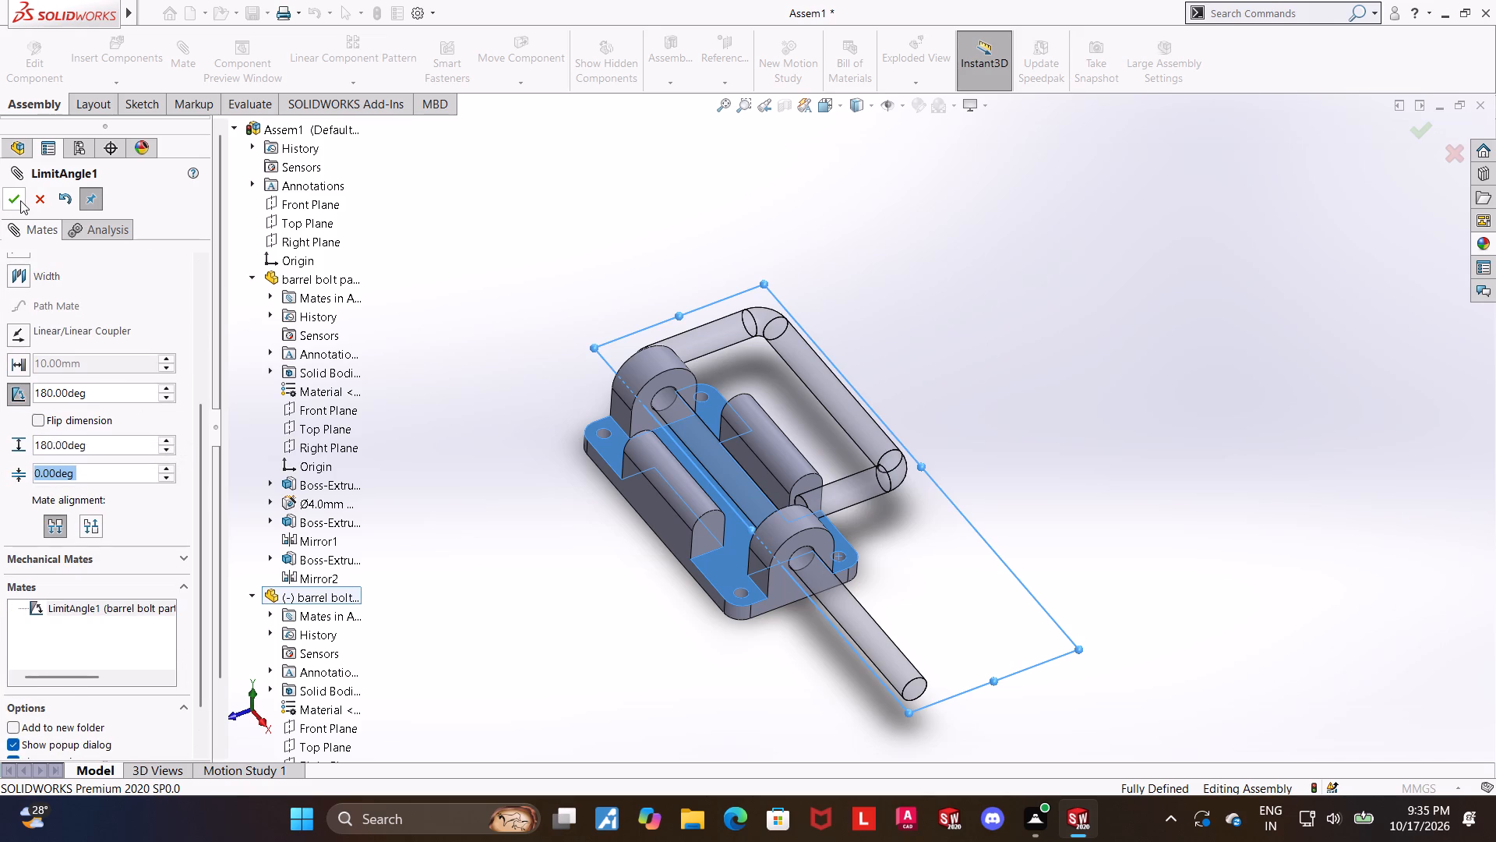
Test how the rod's handle slides and swings under the edited limit angle mate, and close the Mate command.
drag(861, 402, 864, 387)
drag(856, 416, 890, 369)
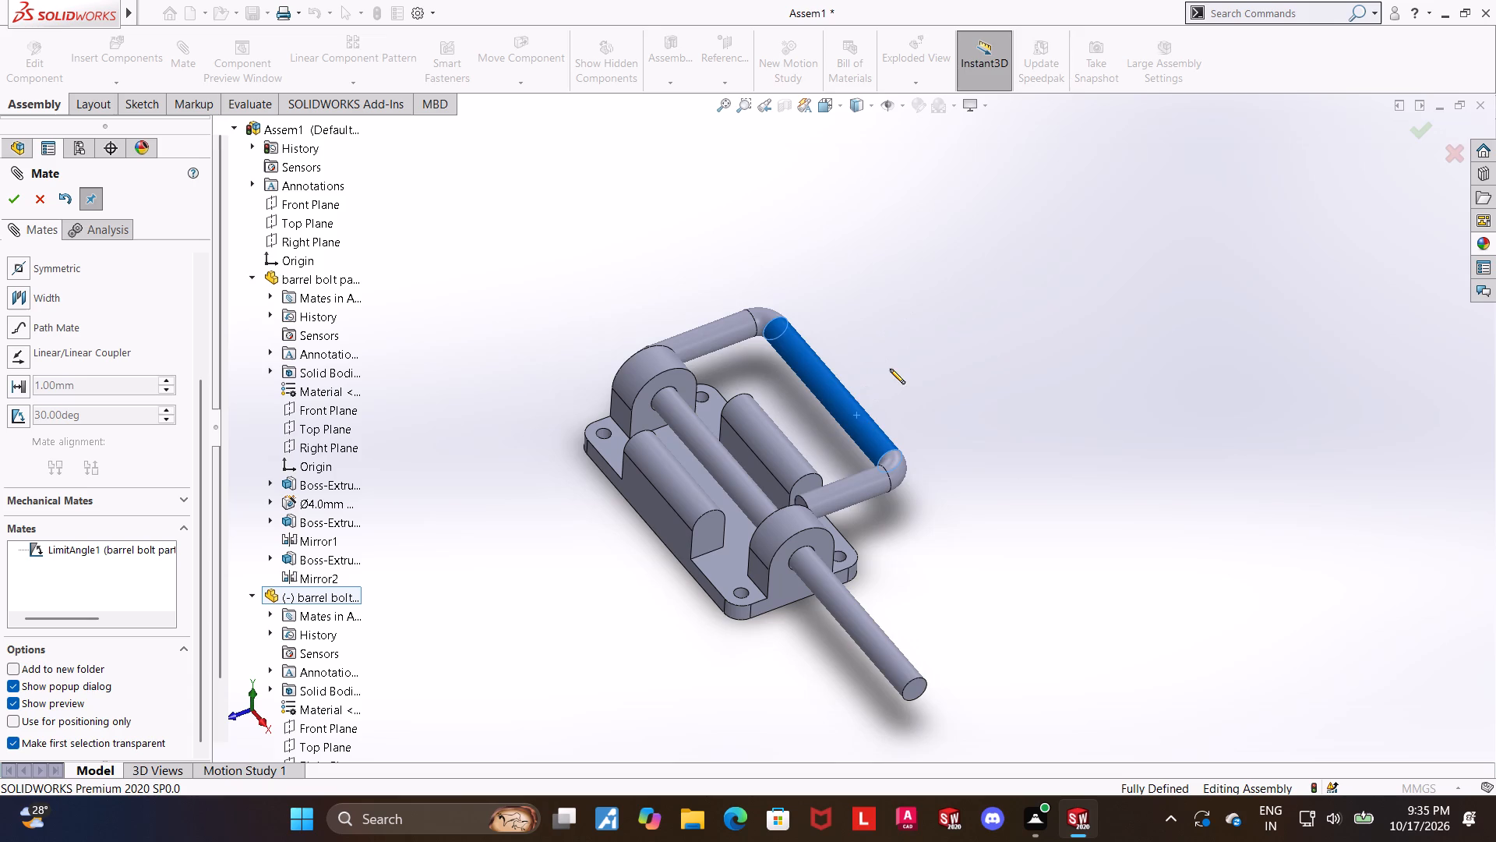
drag(890, 369, 920, 391)
drag(849, 501, 975, 430)
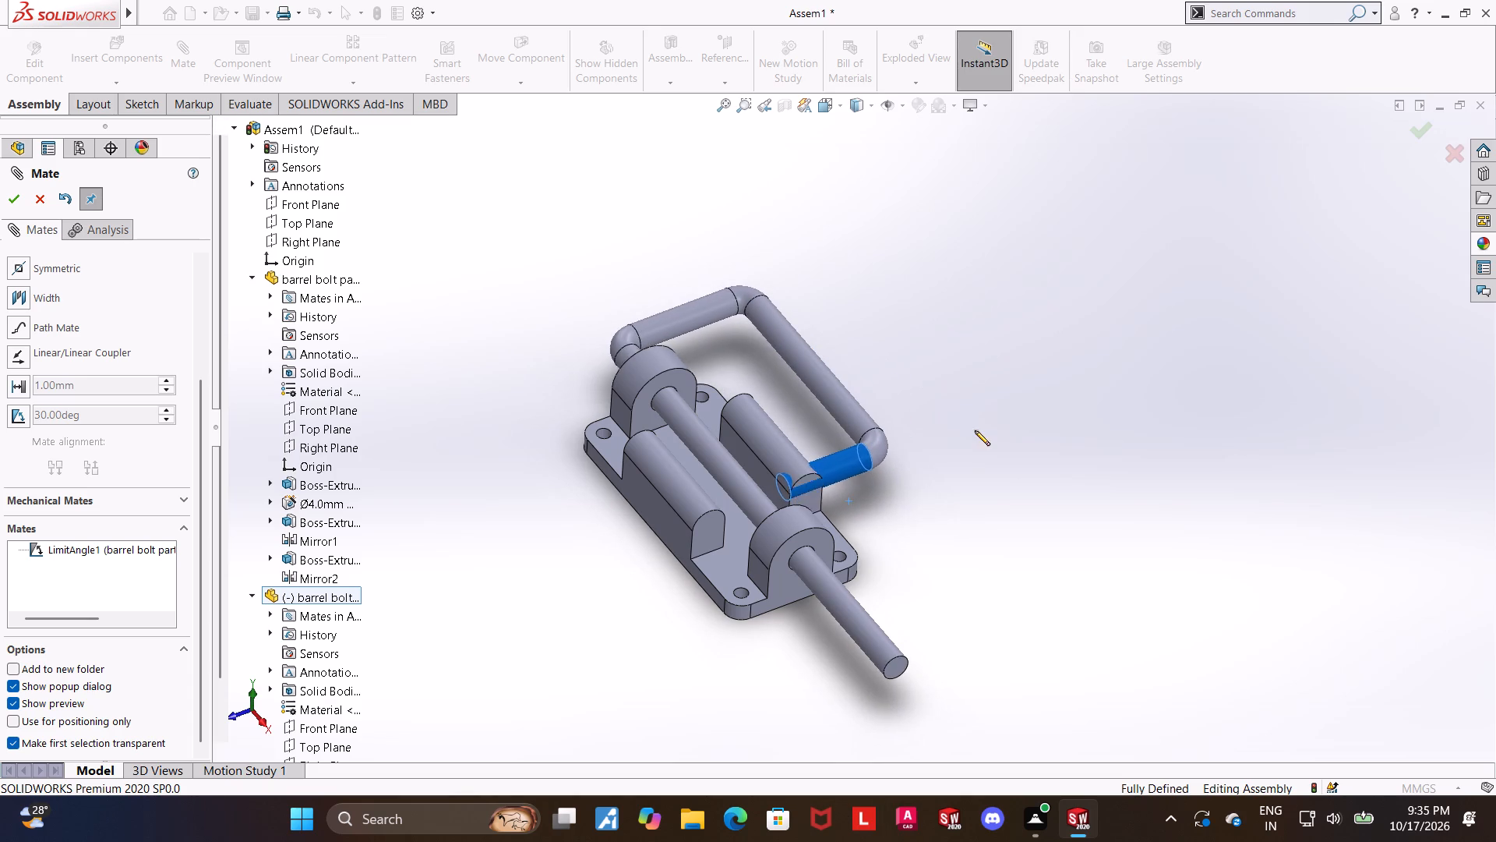
drag(975, 430, 982, 436)
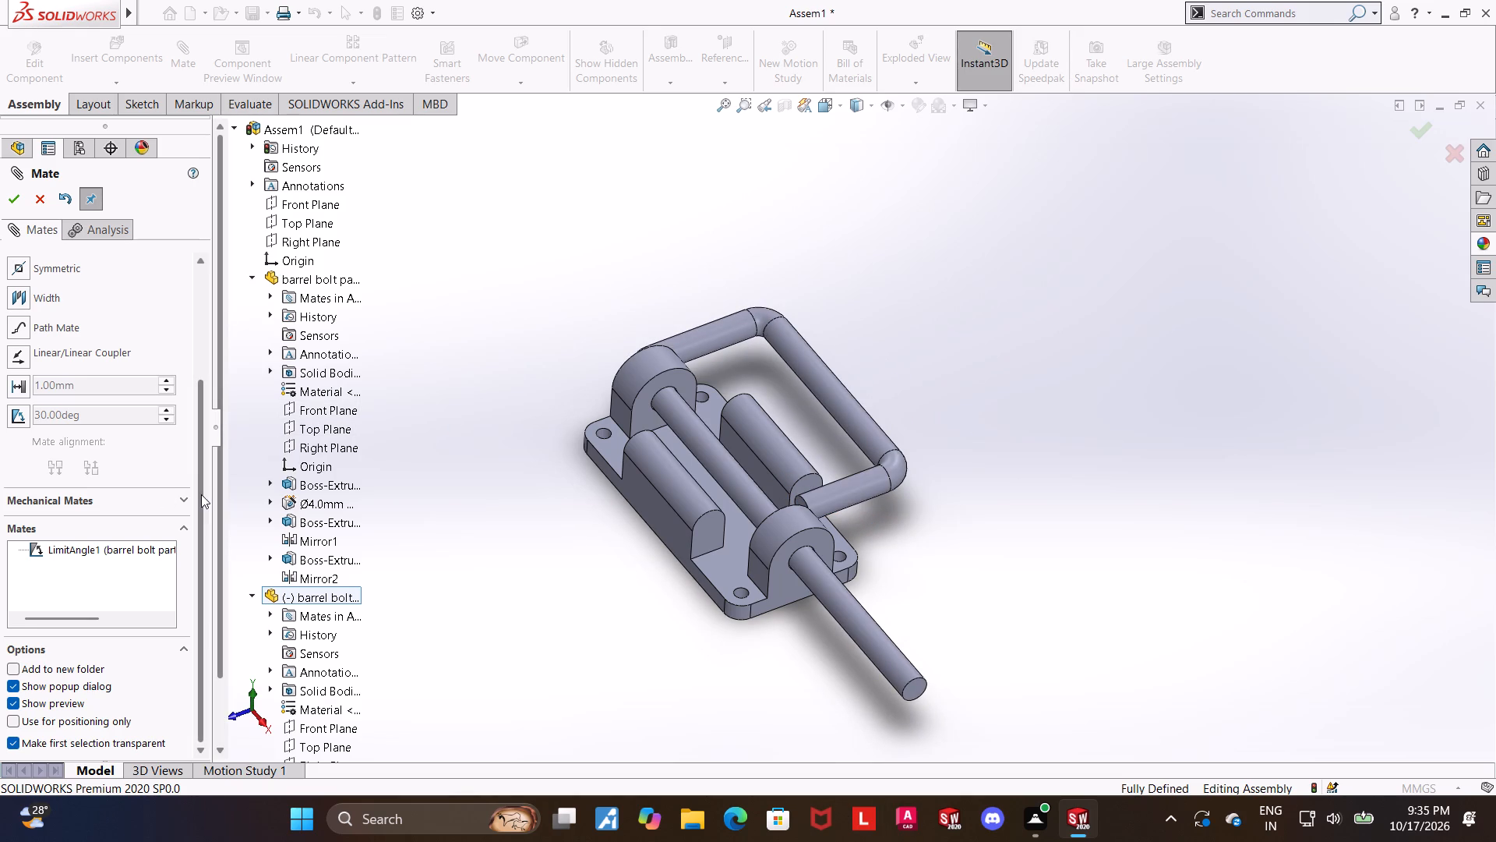
drag(201, 494, 195, 433)
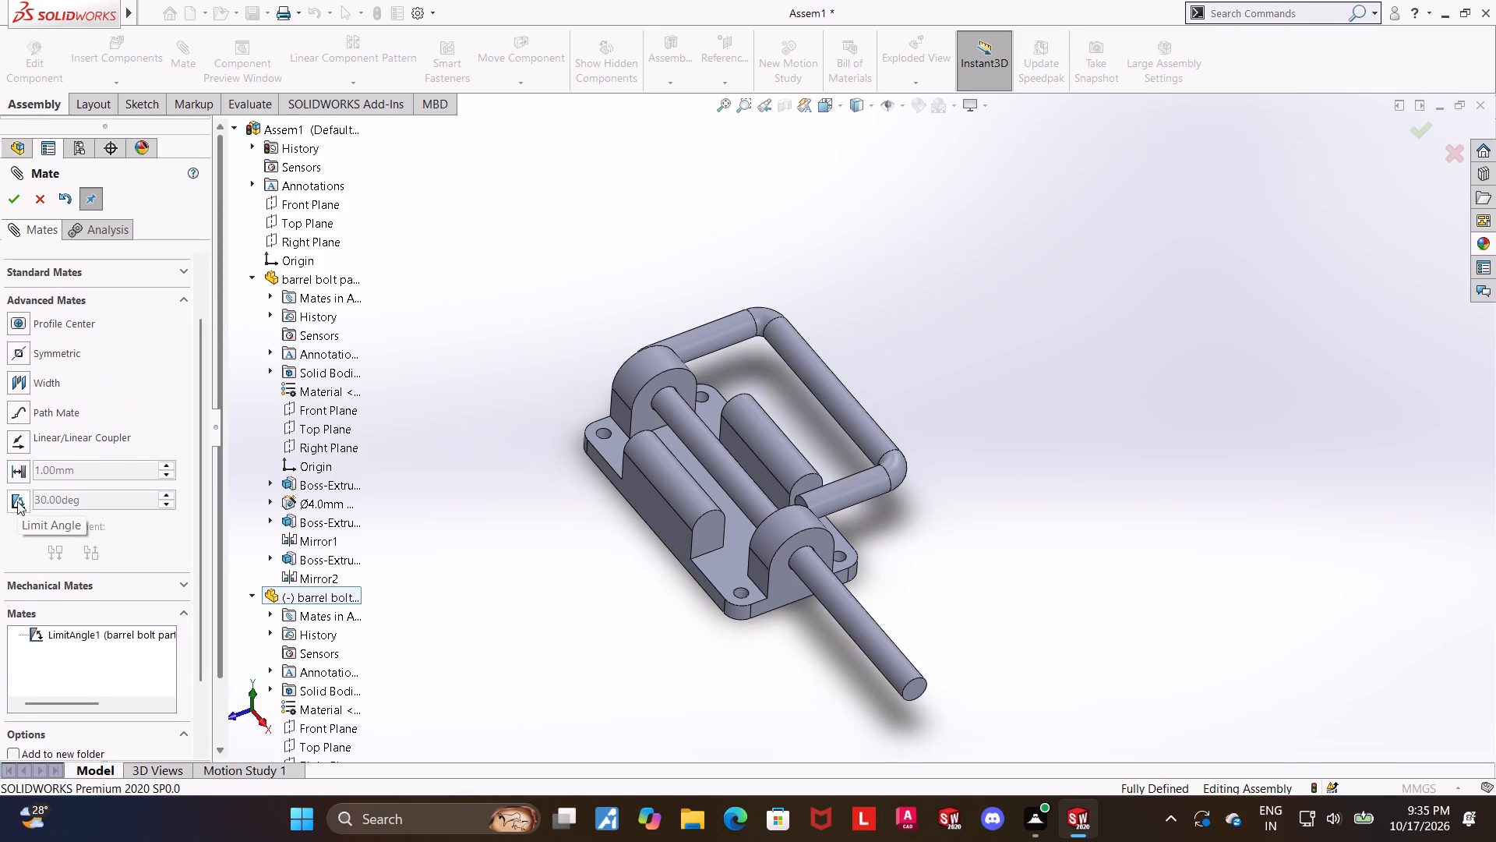
click(40, 202)
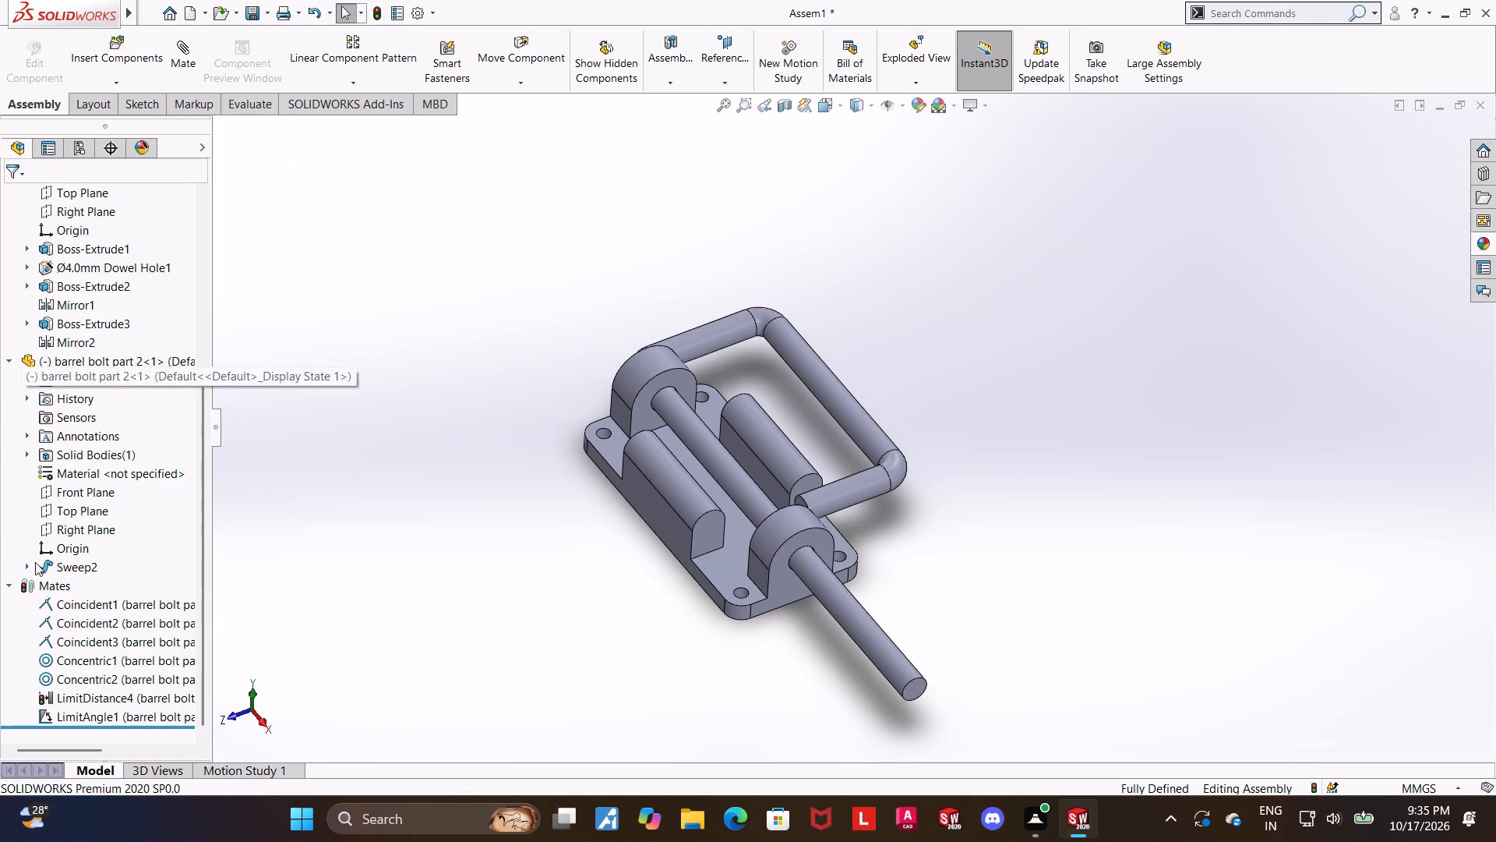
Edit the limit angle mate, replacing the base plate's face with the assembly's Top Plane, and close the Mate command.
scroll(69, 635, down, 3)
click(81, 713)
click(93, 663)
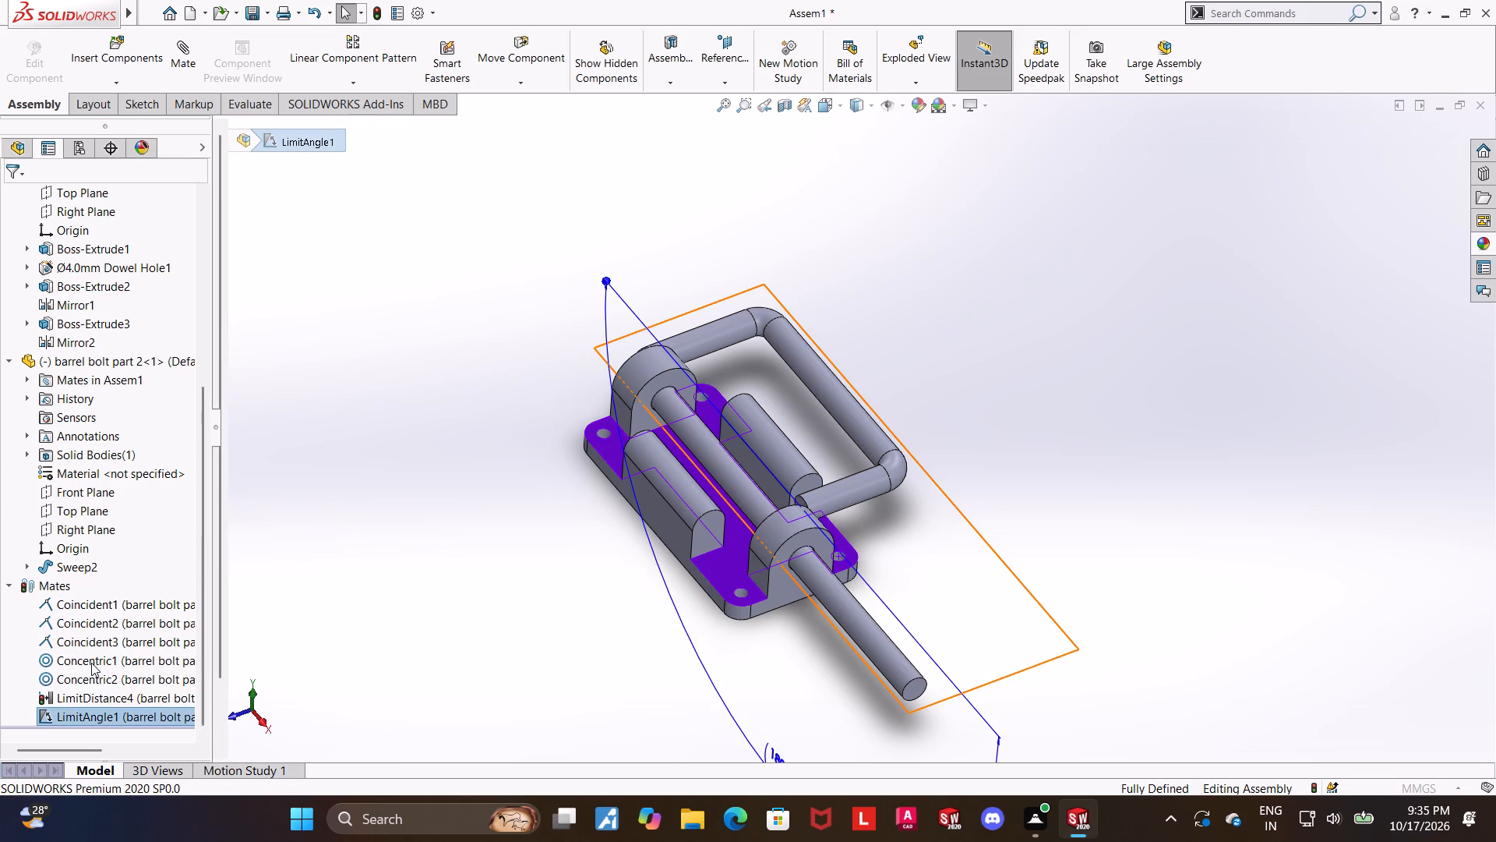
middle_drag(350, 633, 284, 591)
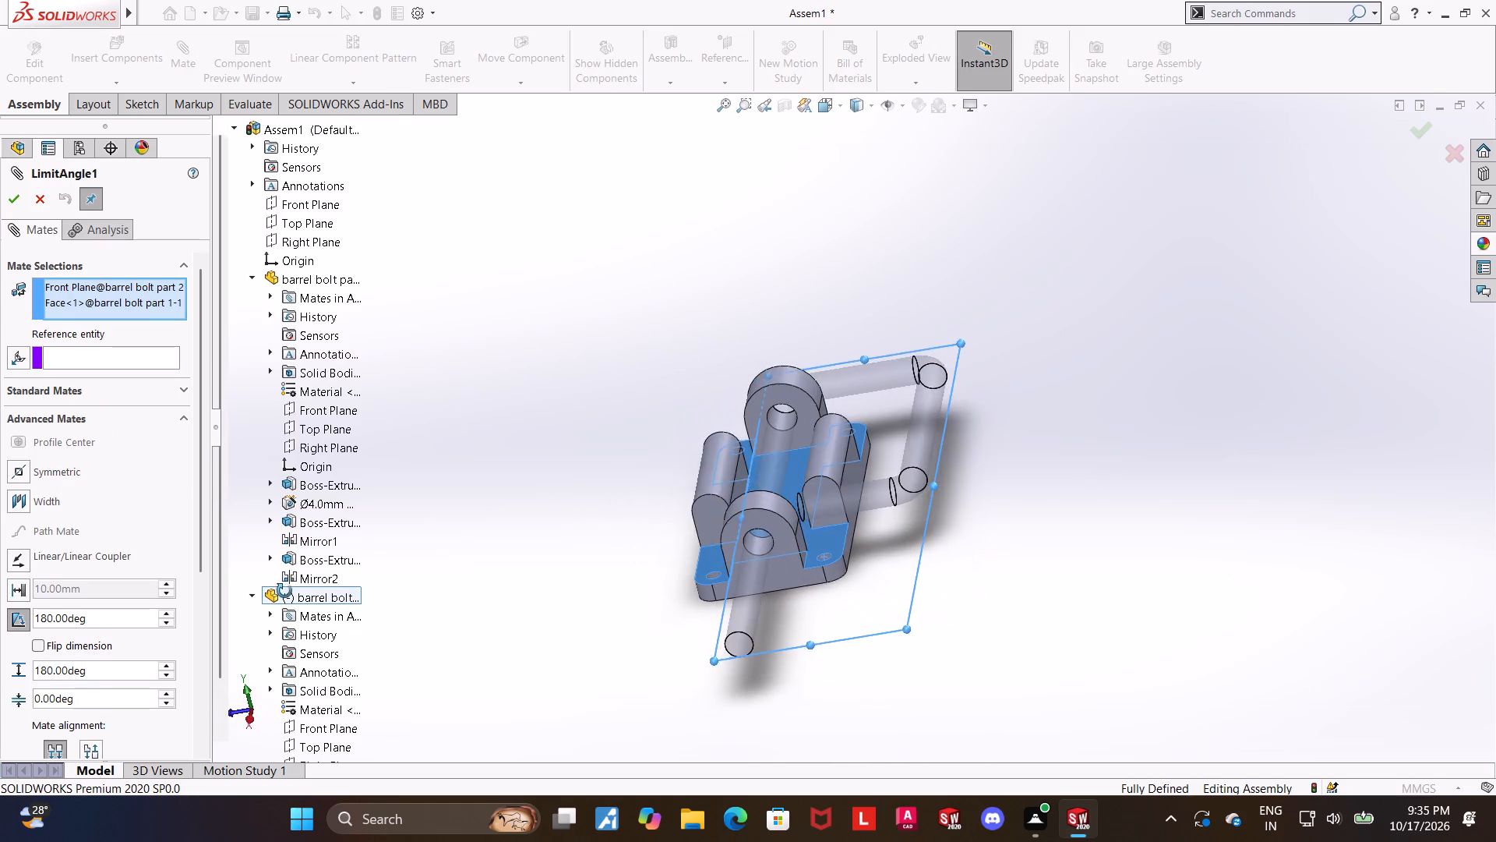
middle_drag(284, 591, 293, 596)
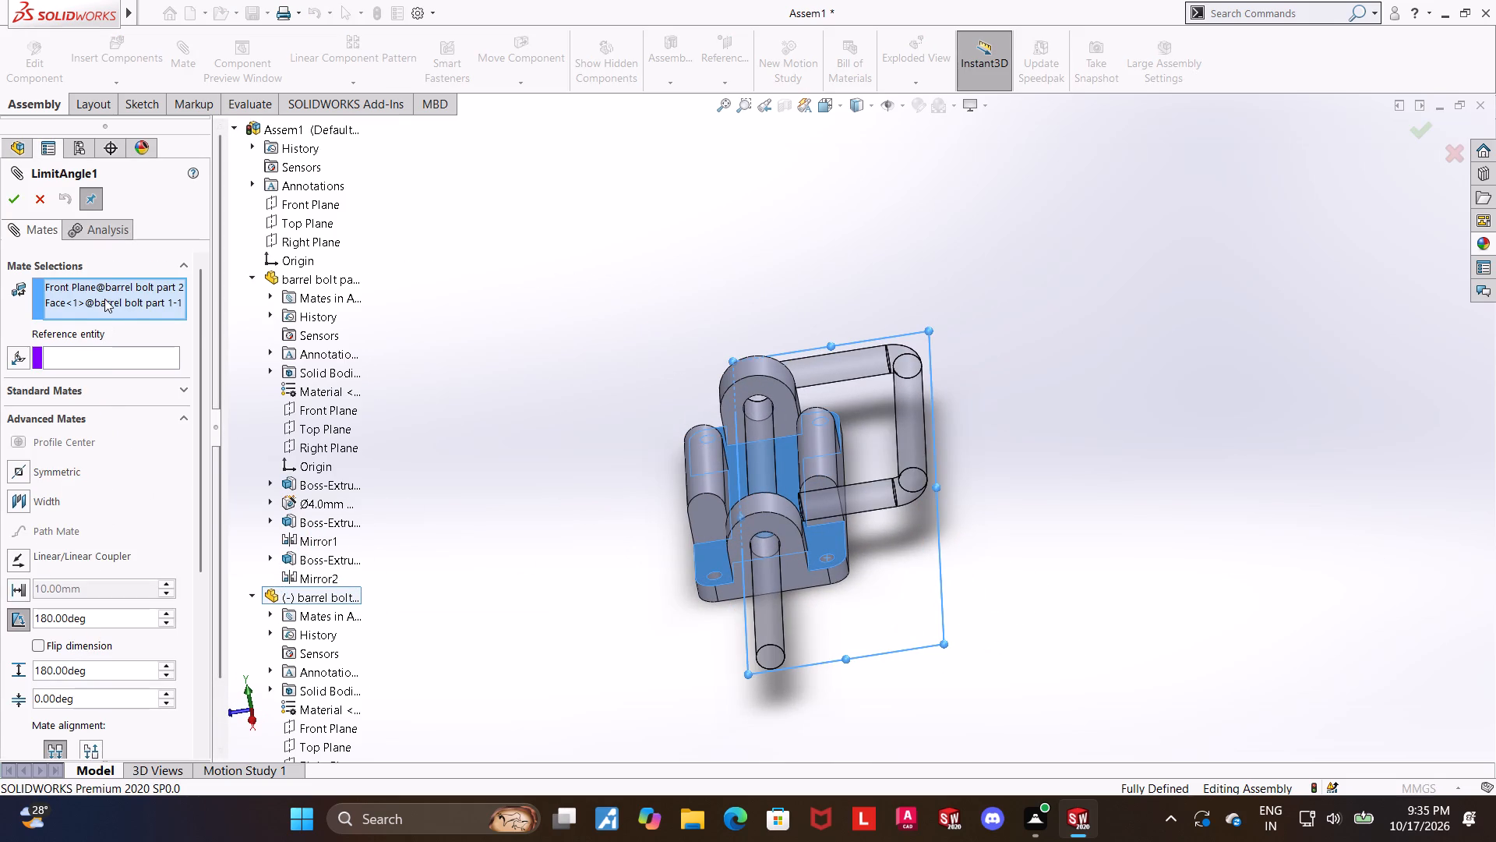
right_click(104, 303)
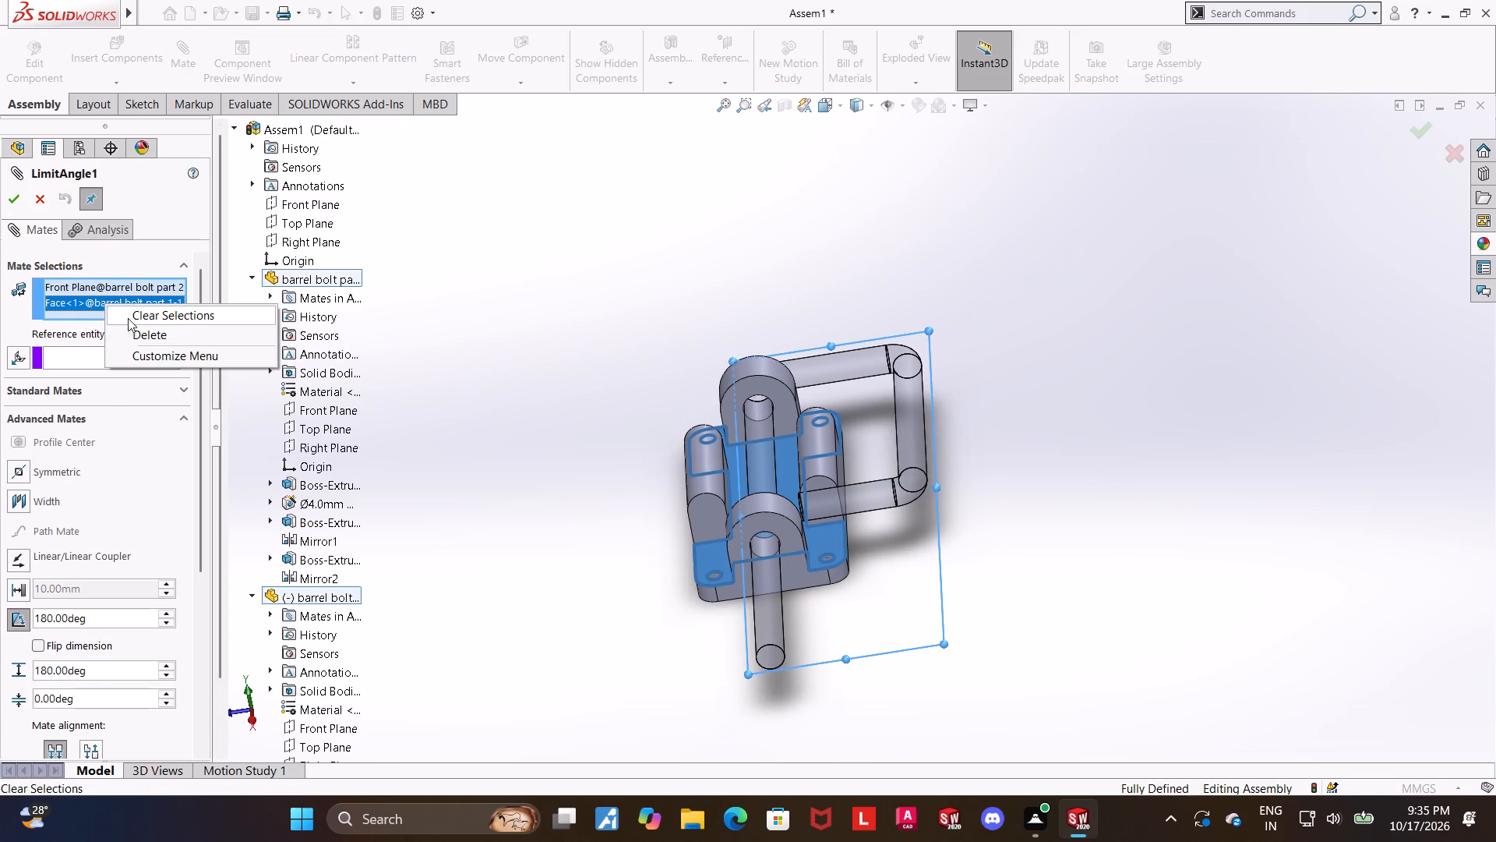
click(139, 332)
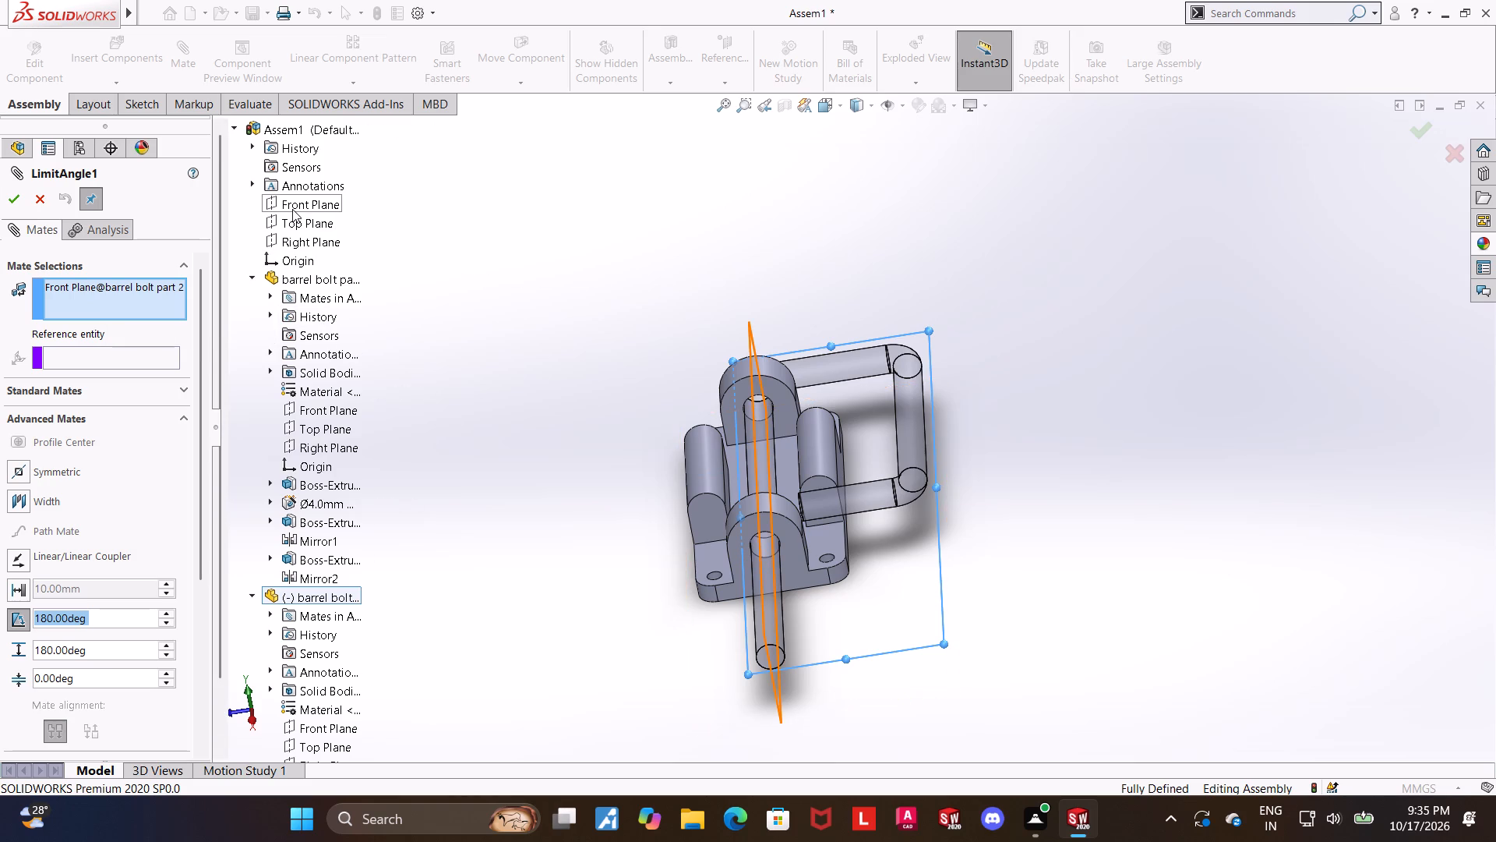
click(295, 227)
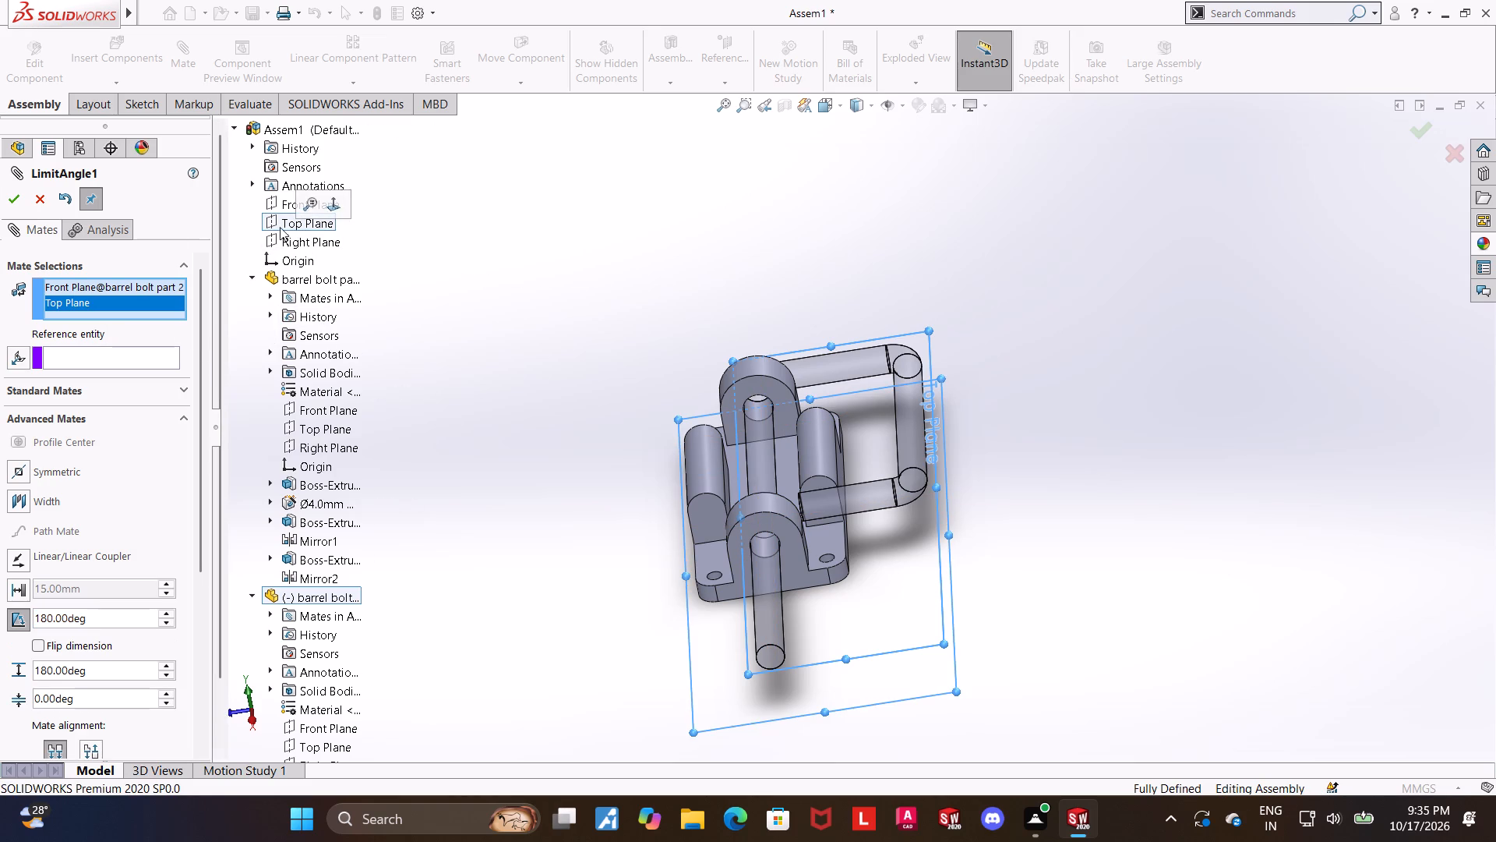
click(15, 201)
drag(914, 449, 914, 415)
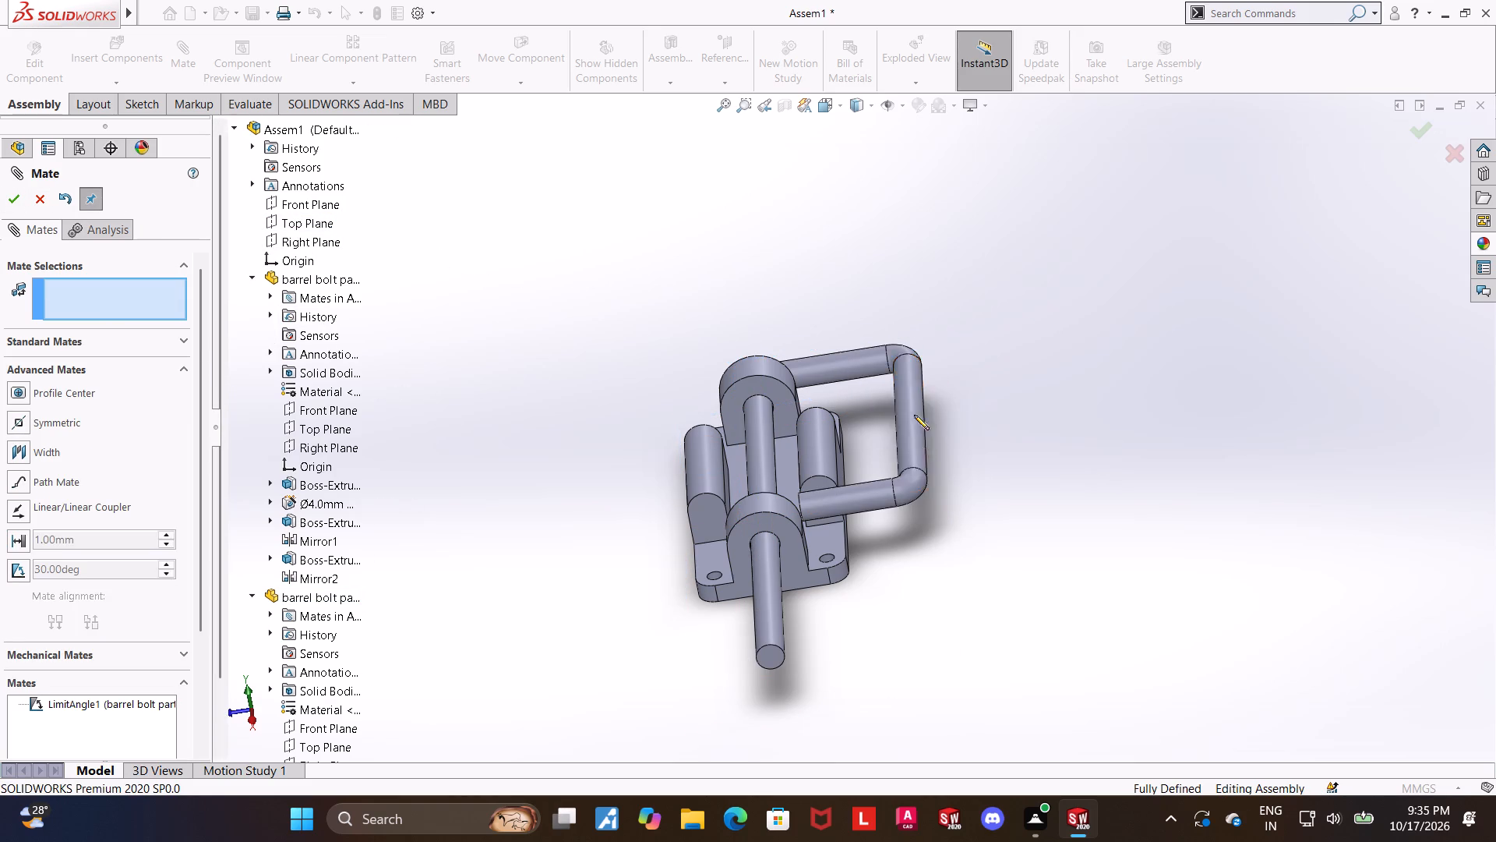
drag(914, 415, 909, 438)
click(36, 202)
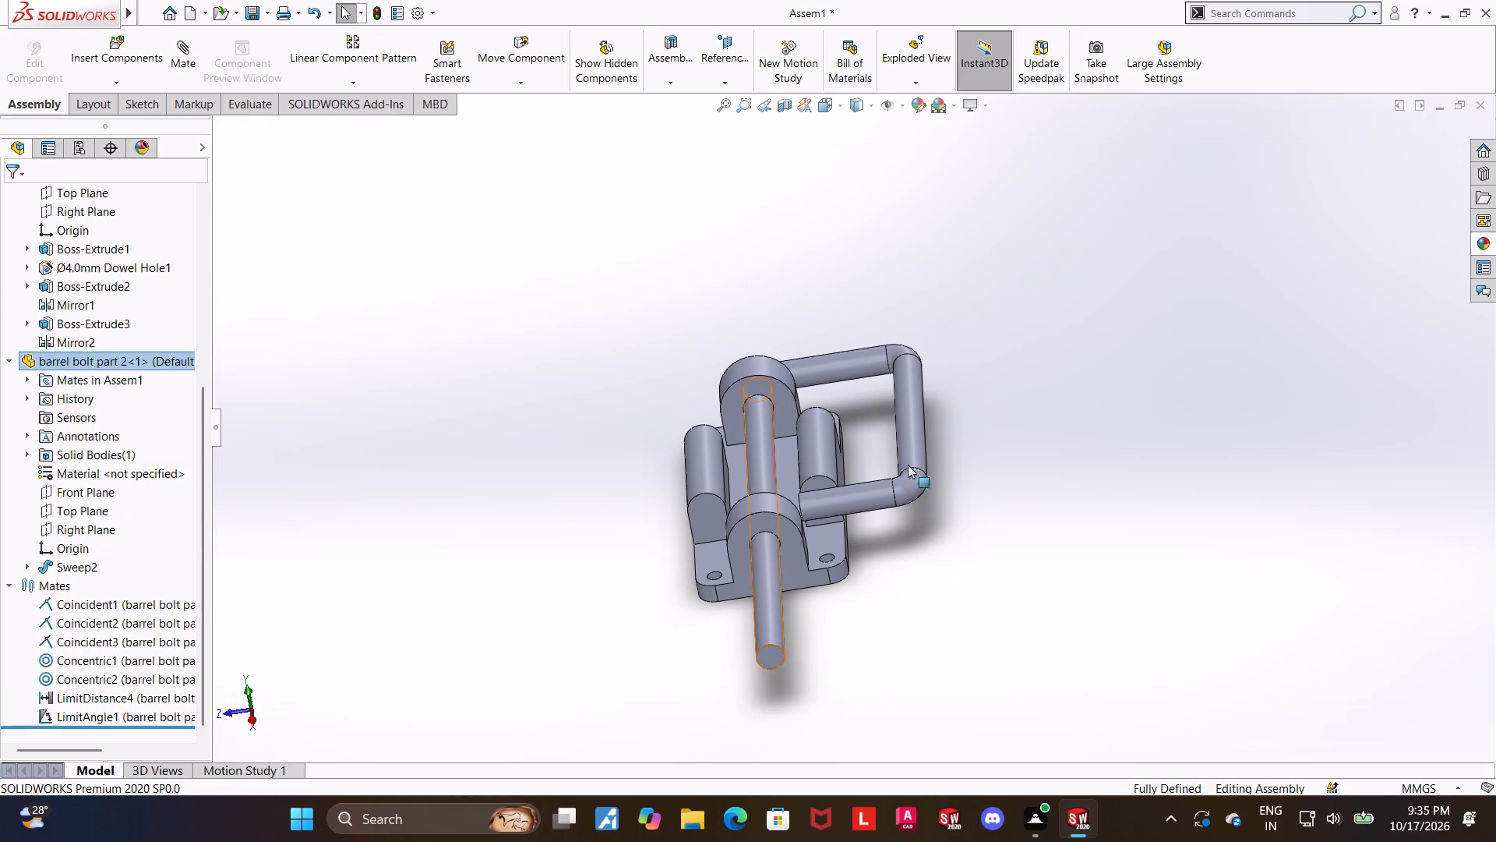
Test from several viewing angles whether the rod's handle can swing upward from beside the base plate.
middle_drag(990, 525, 1067, 511)
drag(868, 501, 945, 414)
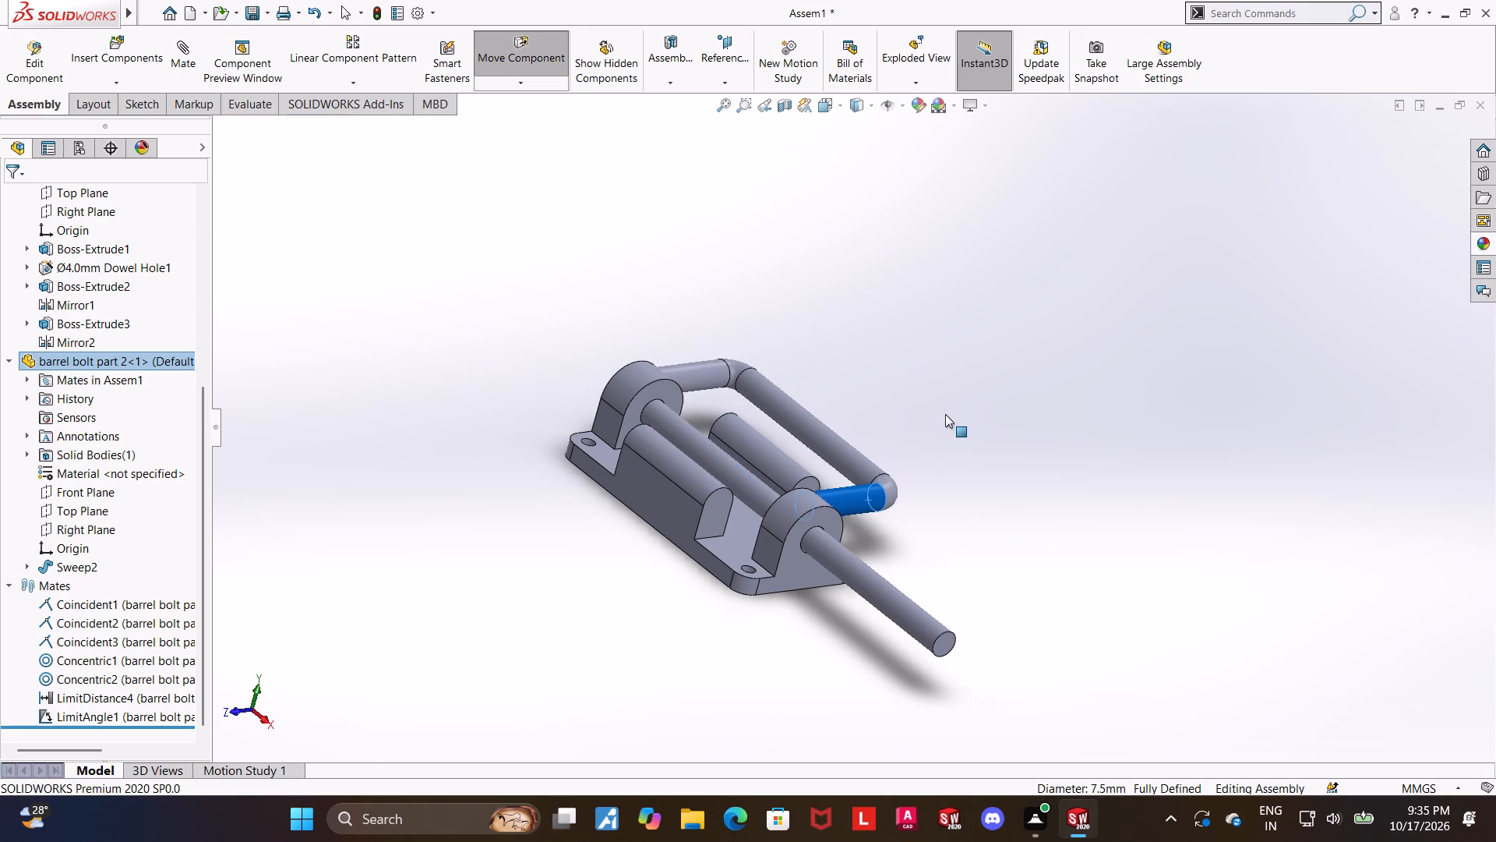
drag(945, 414, 949, 419)
middle_drag(948, 469, 971, 532)
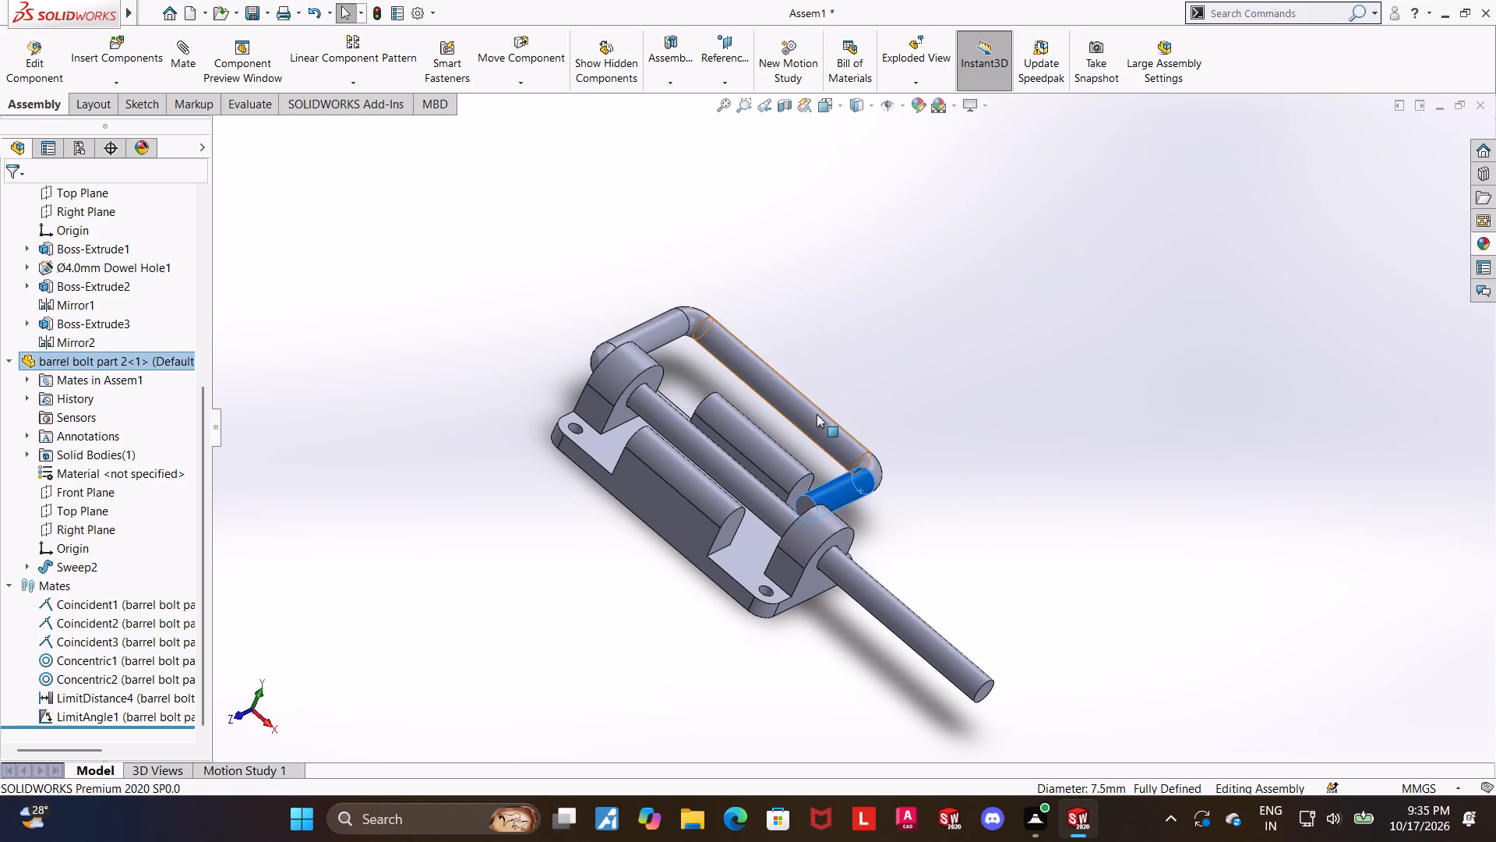
drag(813, 418, 920, 353)
middle_drag(915, 415, 818, 416)
scroll(818, 416, up, 1)
middle_drag(890, 395, 700, 513)
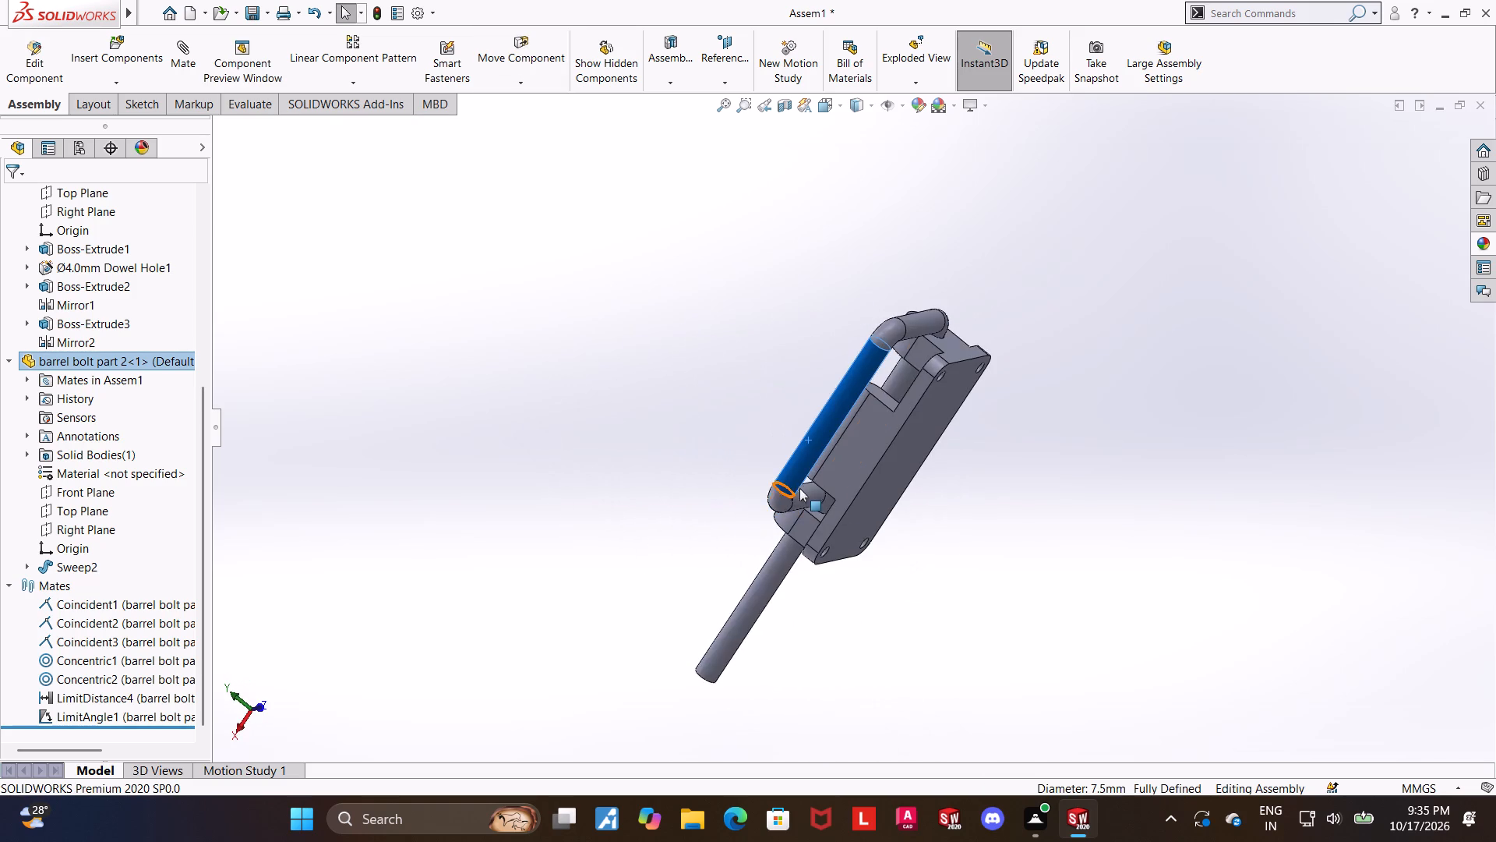
click(998, 556)
middle_drag(1014, 566, 1099, 588)
drag(926, 428, 878, 320)
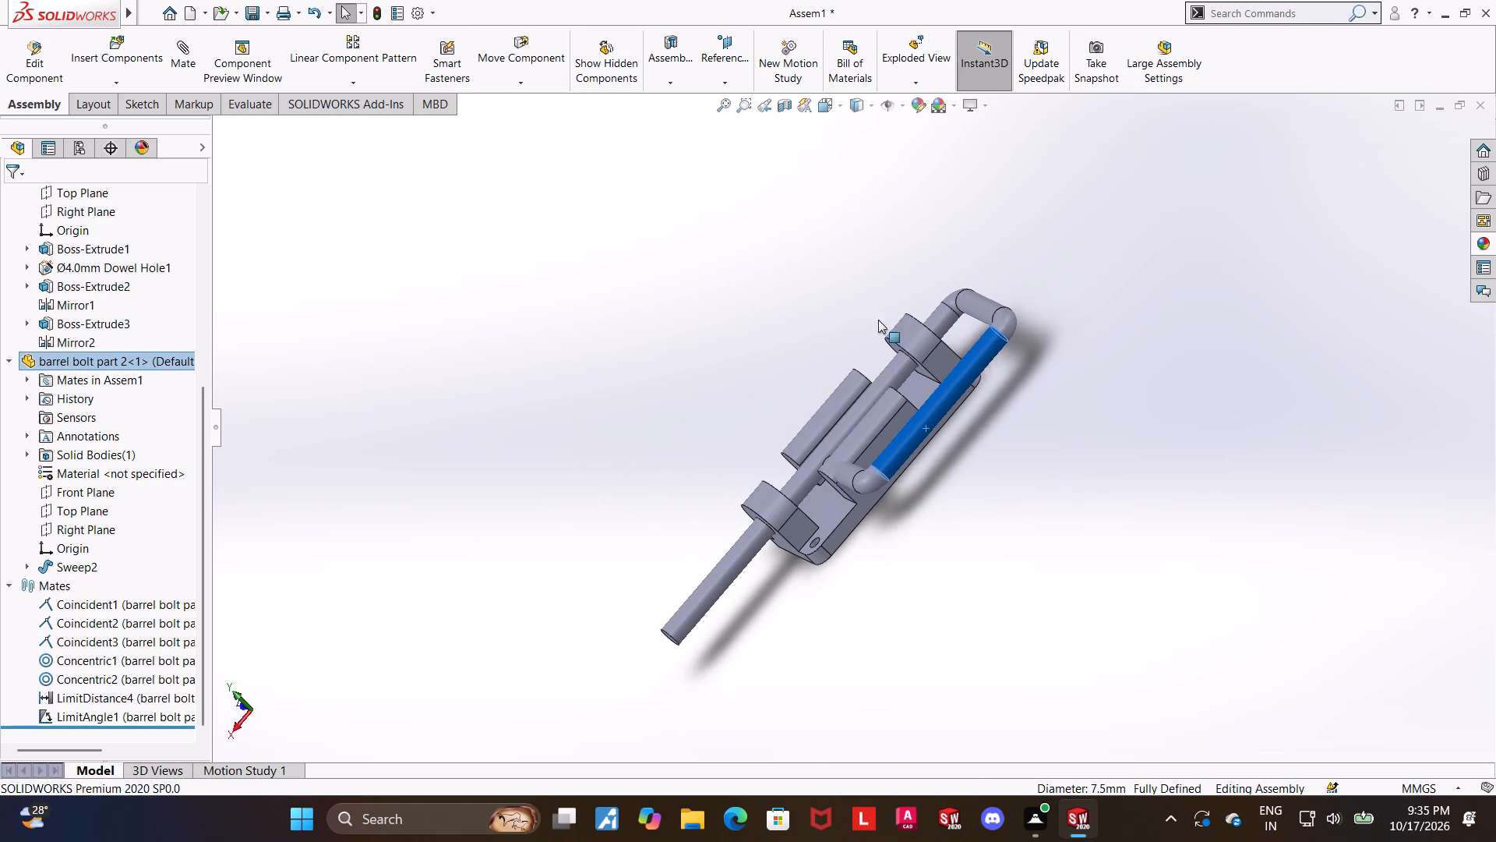
drag(878, 320, 790, 300)
Slide the rod back and swing its handle to the opposite side and back to test the edited angle mate.
middle_drag(963, 437, 1086, 381)
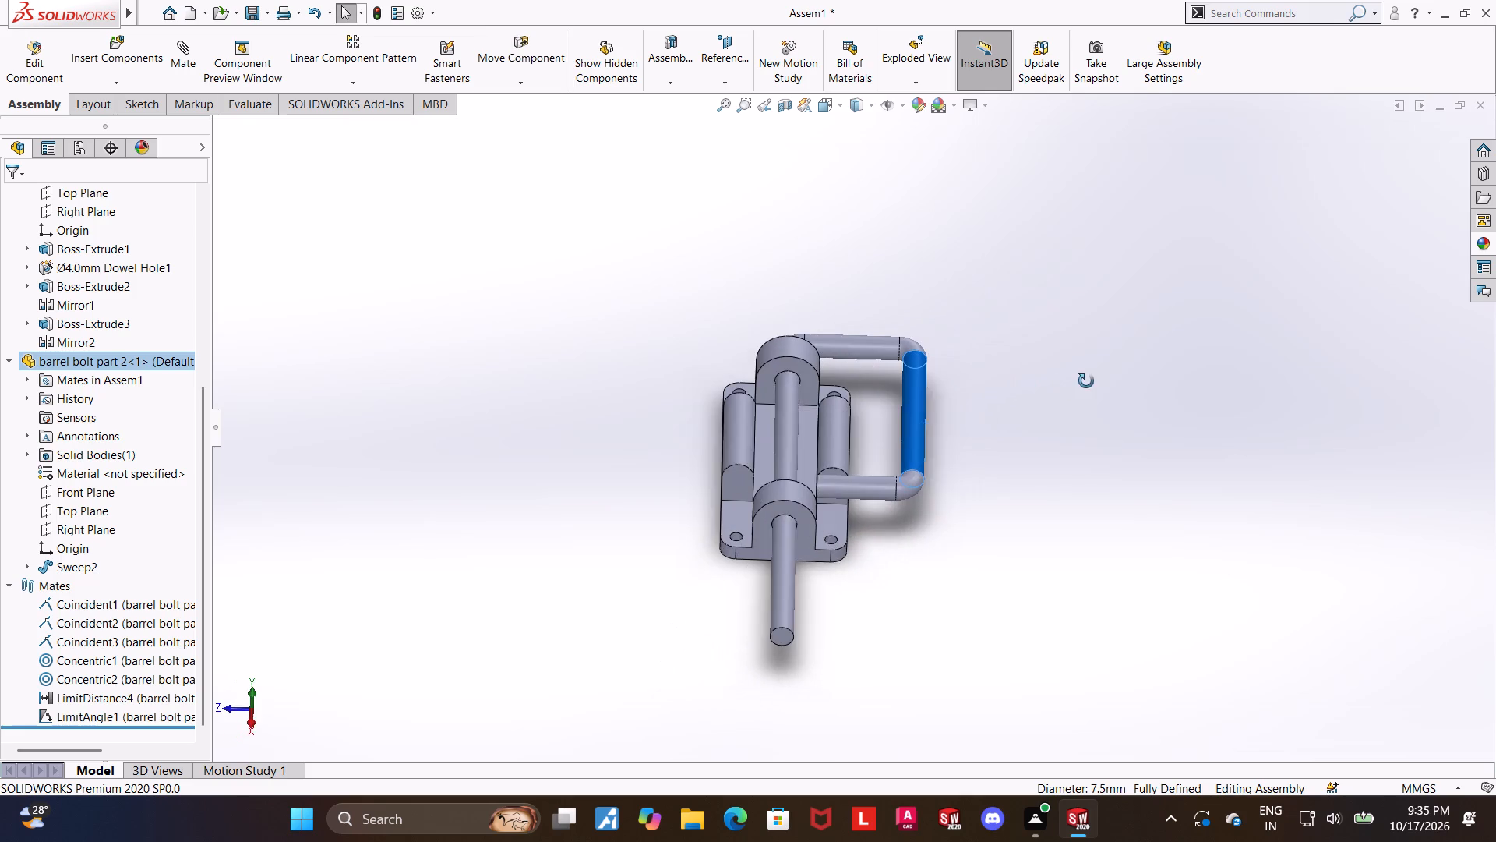
middle_drag(1086, 381, 1086, 380)
scroll(980, 360, down, 1)
click(983, 487)
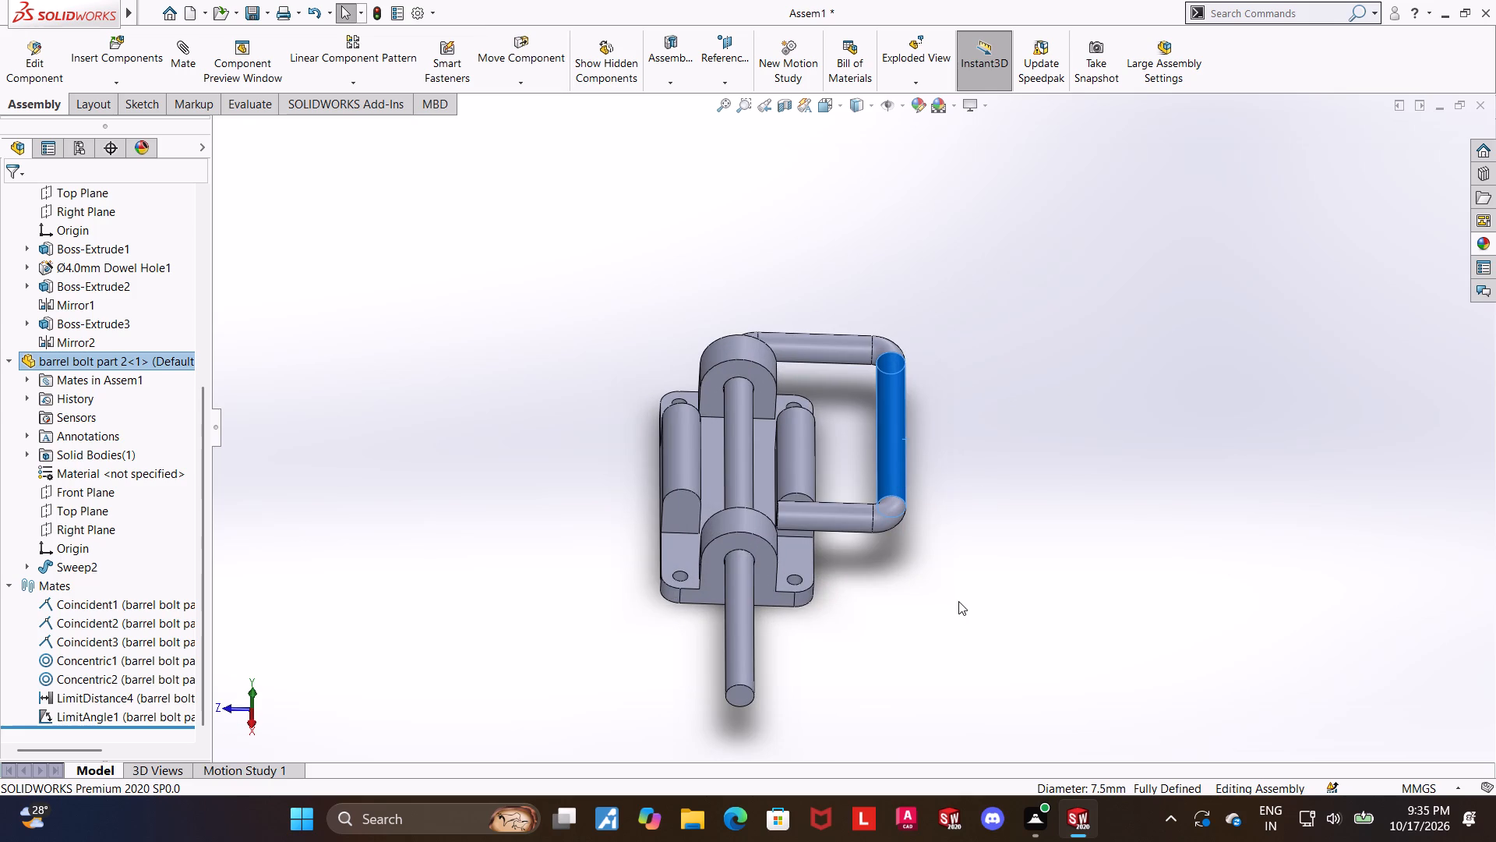
middle_drag(958, 601, 961, 585)
drag(887, 497, 889, 296)
drag(881, 288, 776, 252)
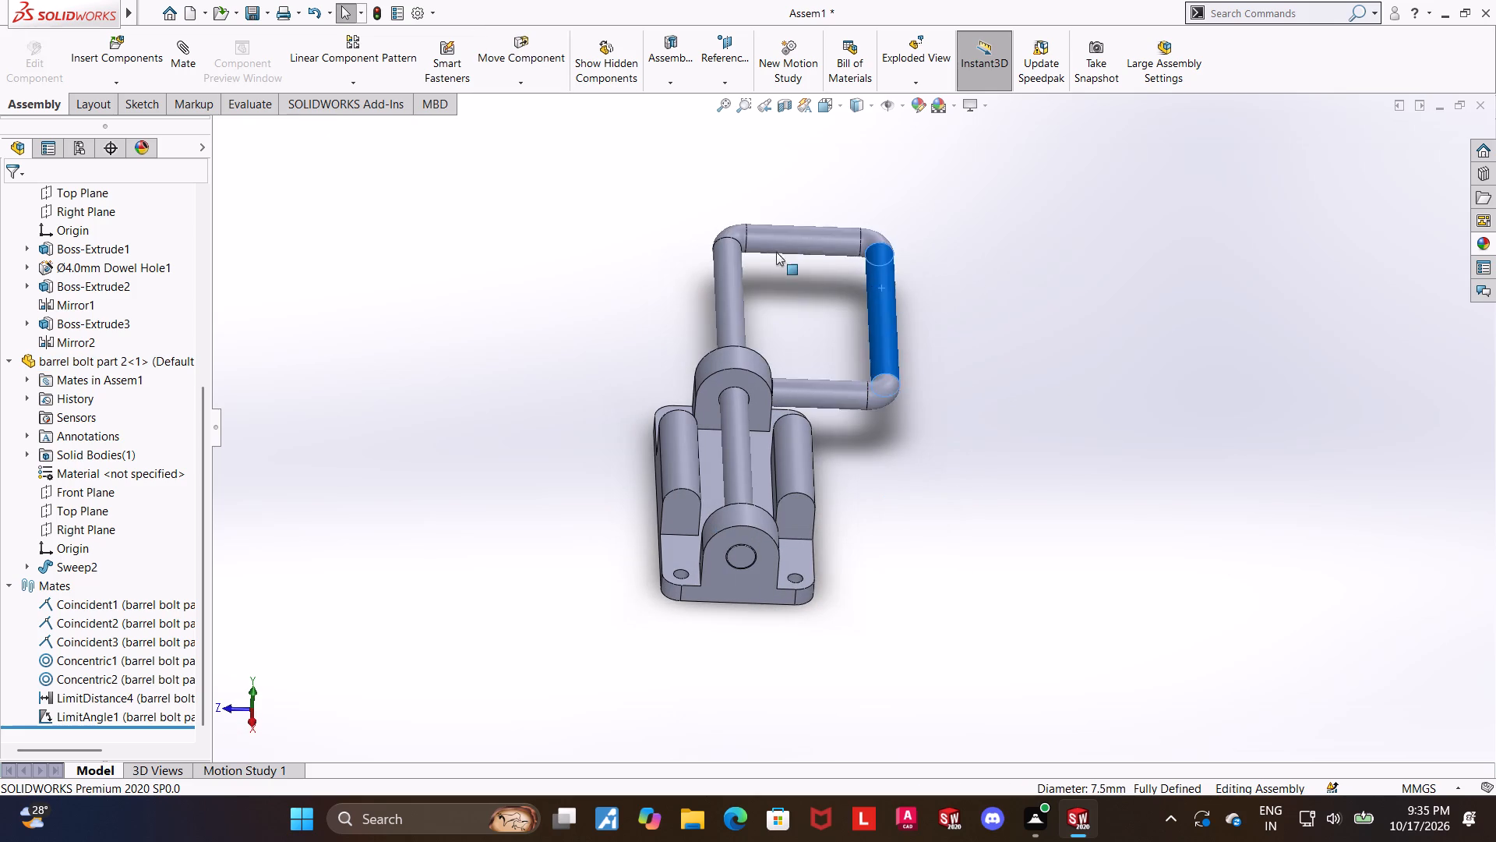
drag(776, 252, 618, 245)
middle_drag(752, 340, 800, 323)
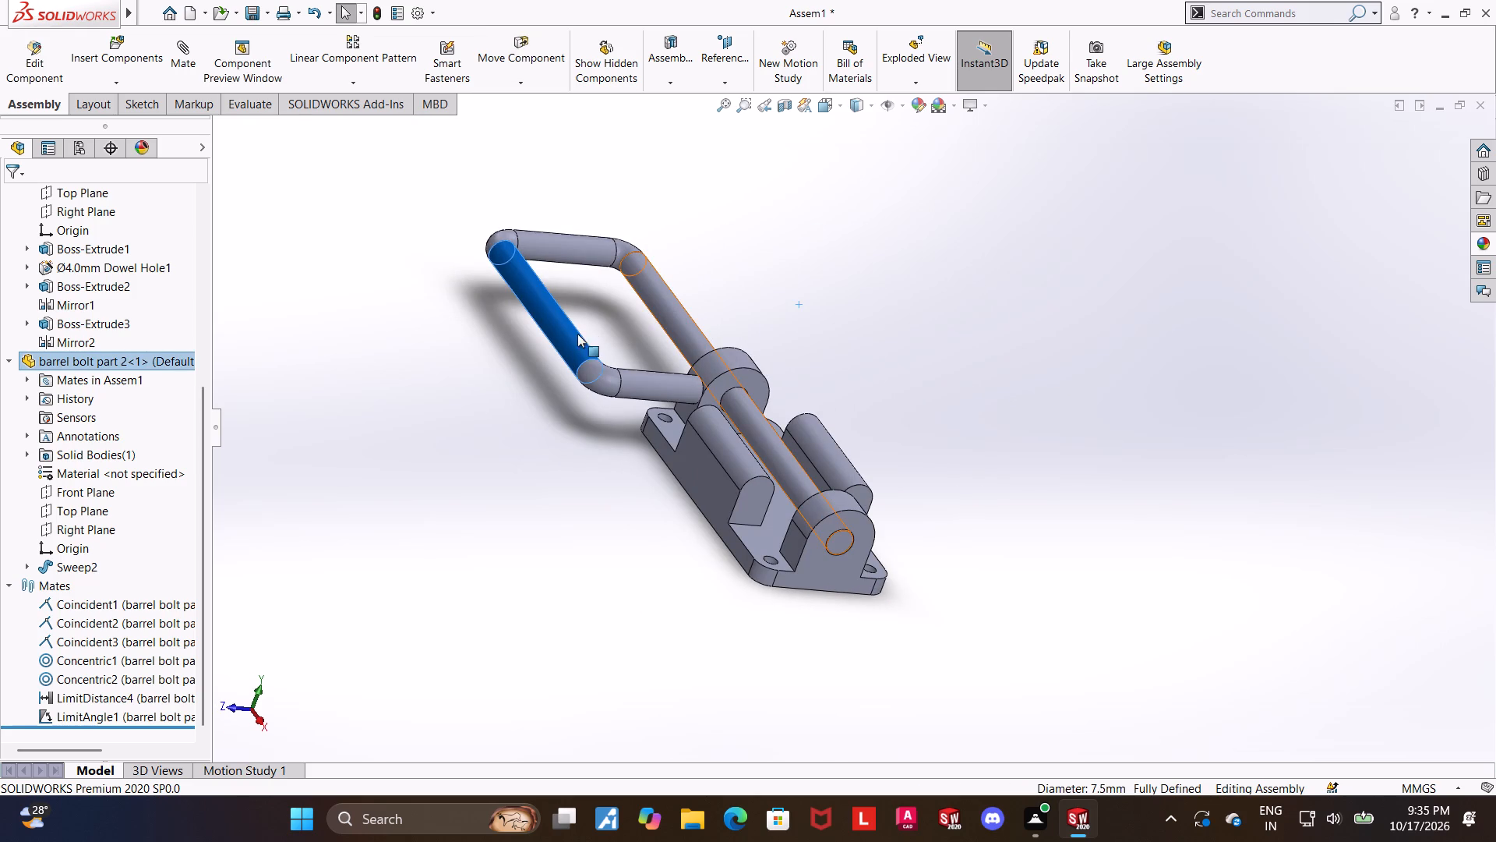
drag(573, 336, 693, 300)
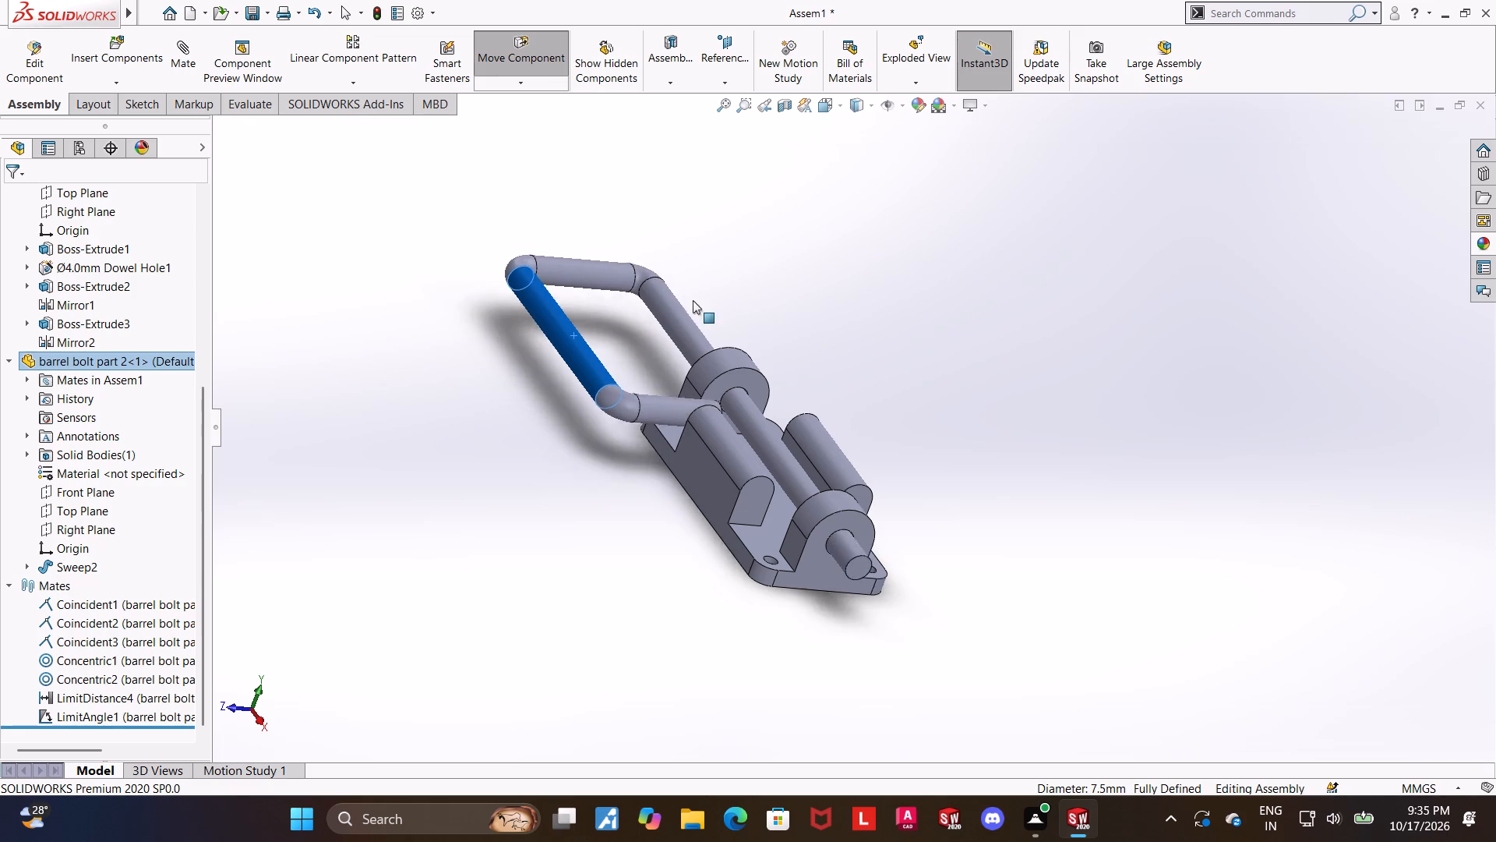
drag(693, 300, 793, 251)
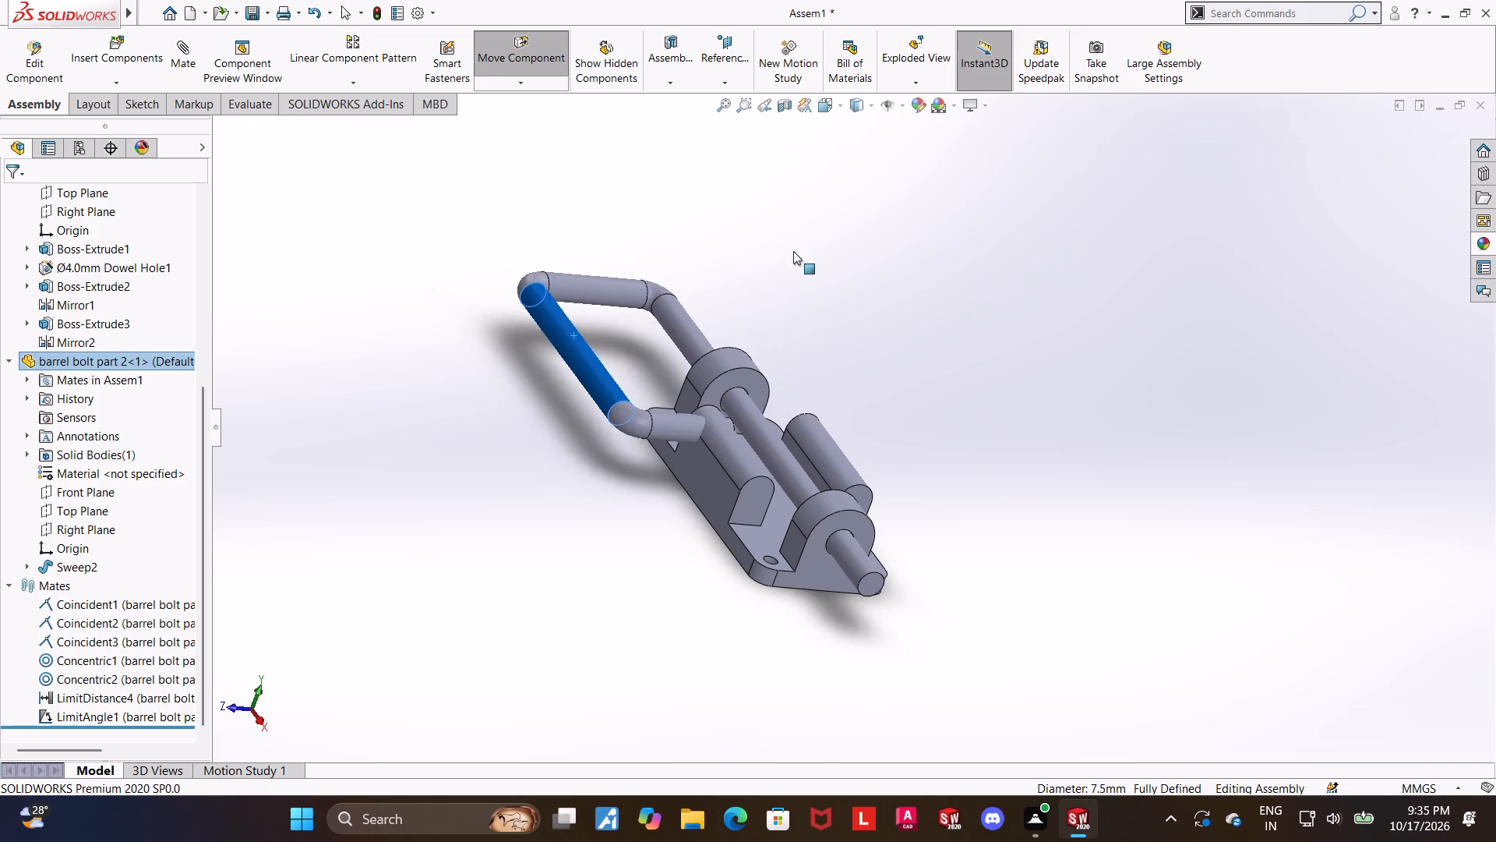
drag(793, 251, 832, 228)
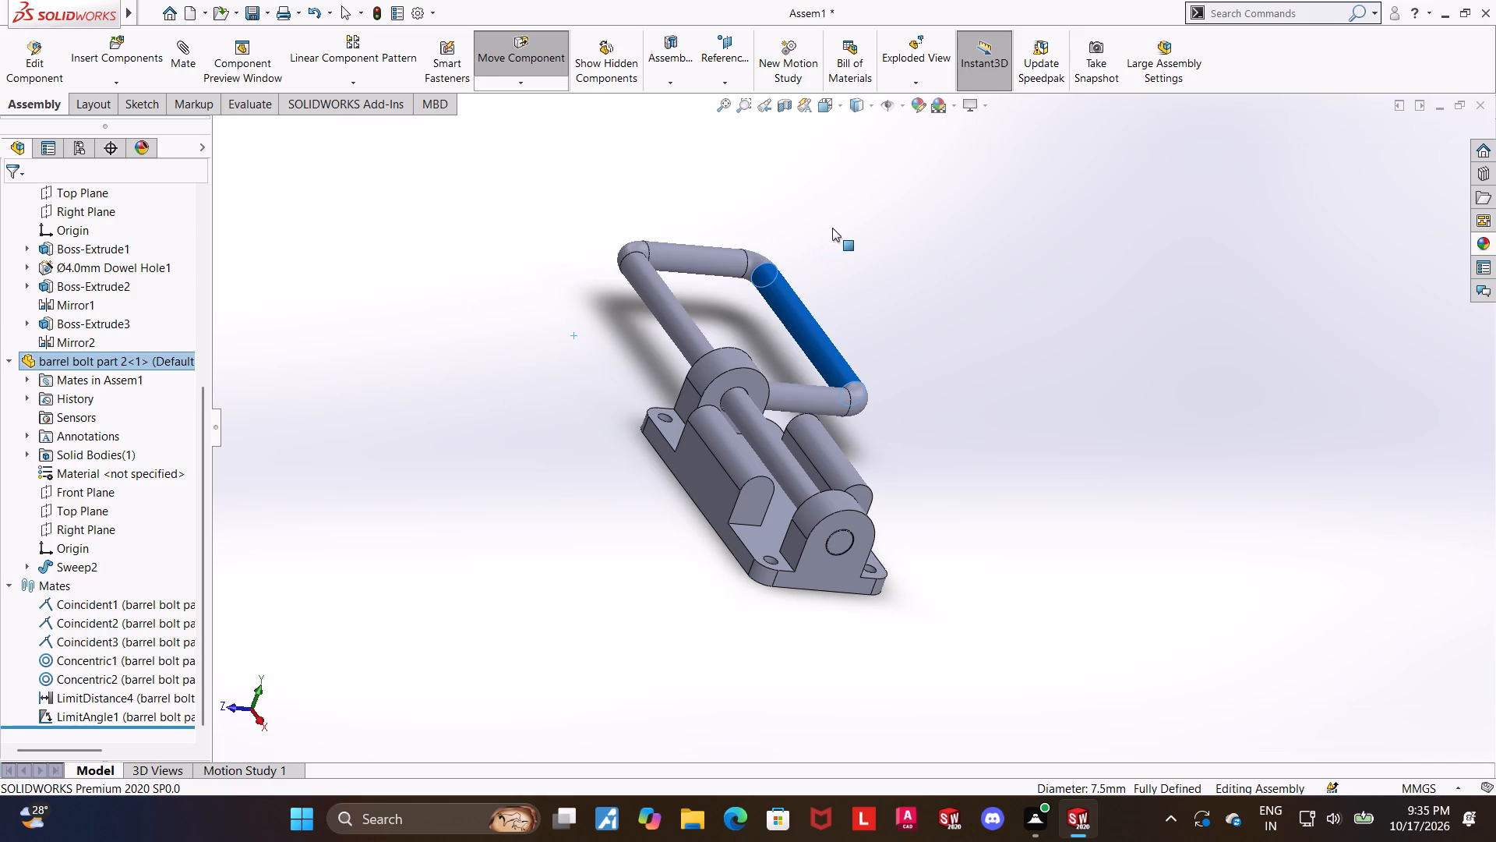
drag(832, 228, 974, 520)
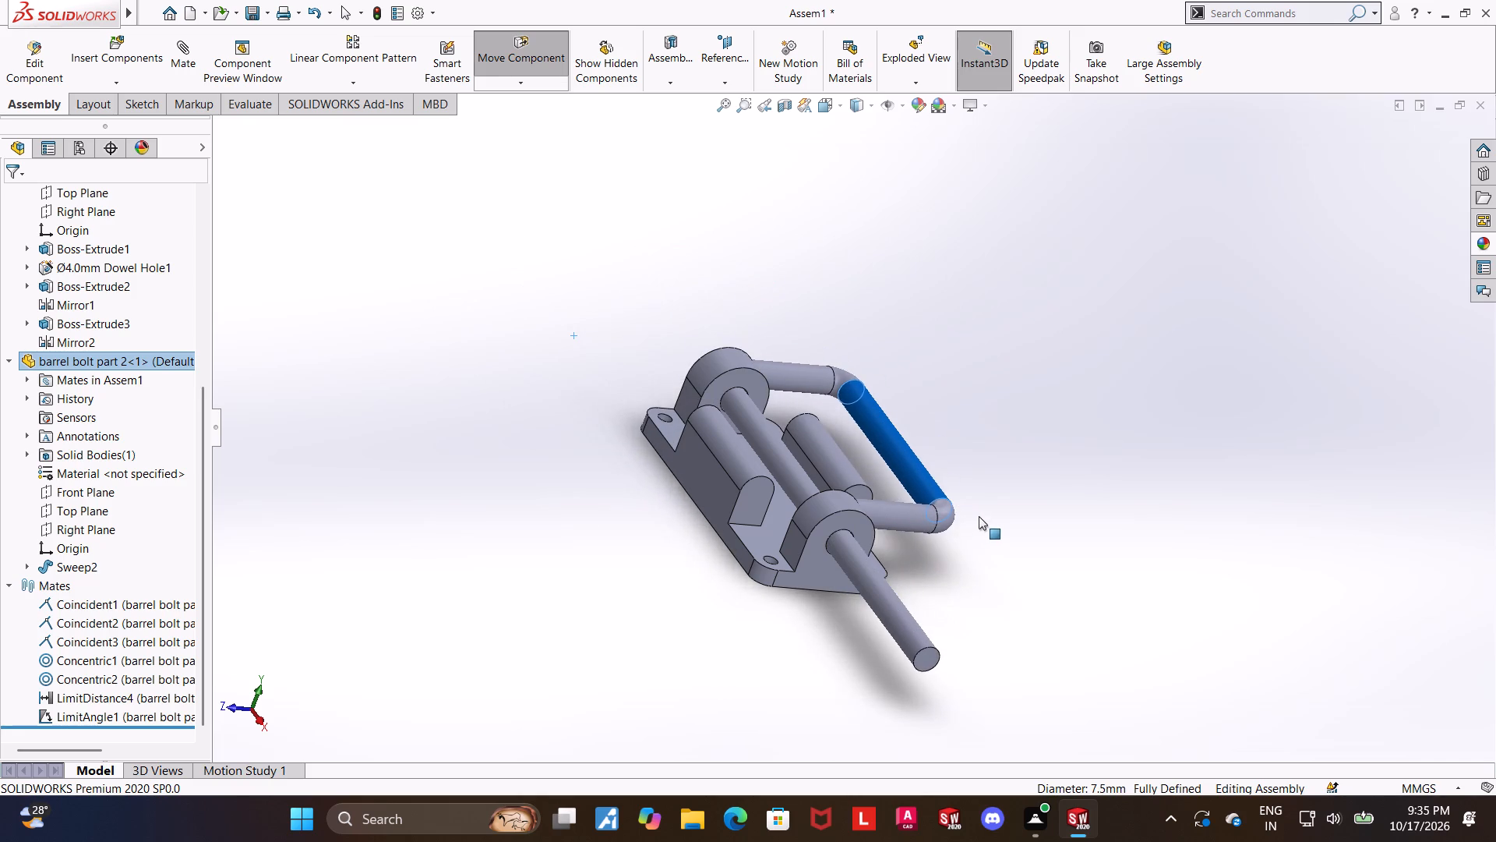
middle_drag(974, 515, 916, 605)
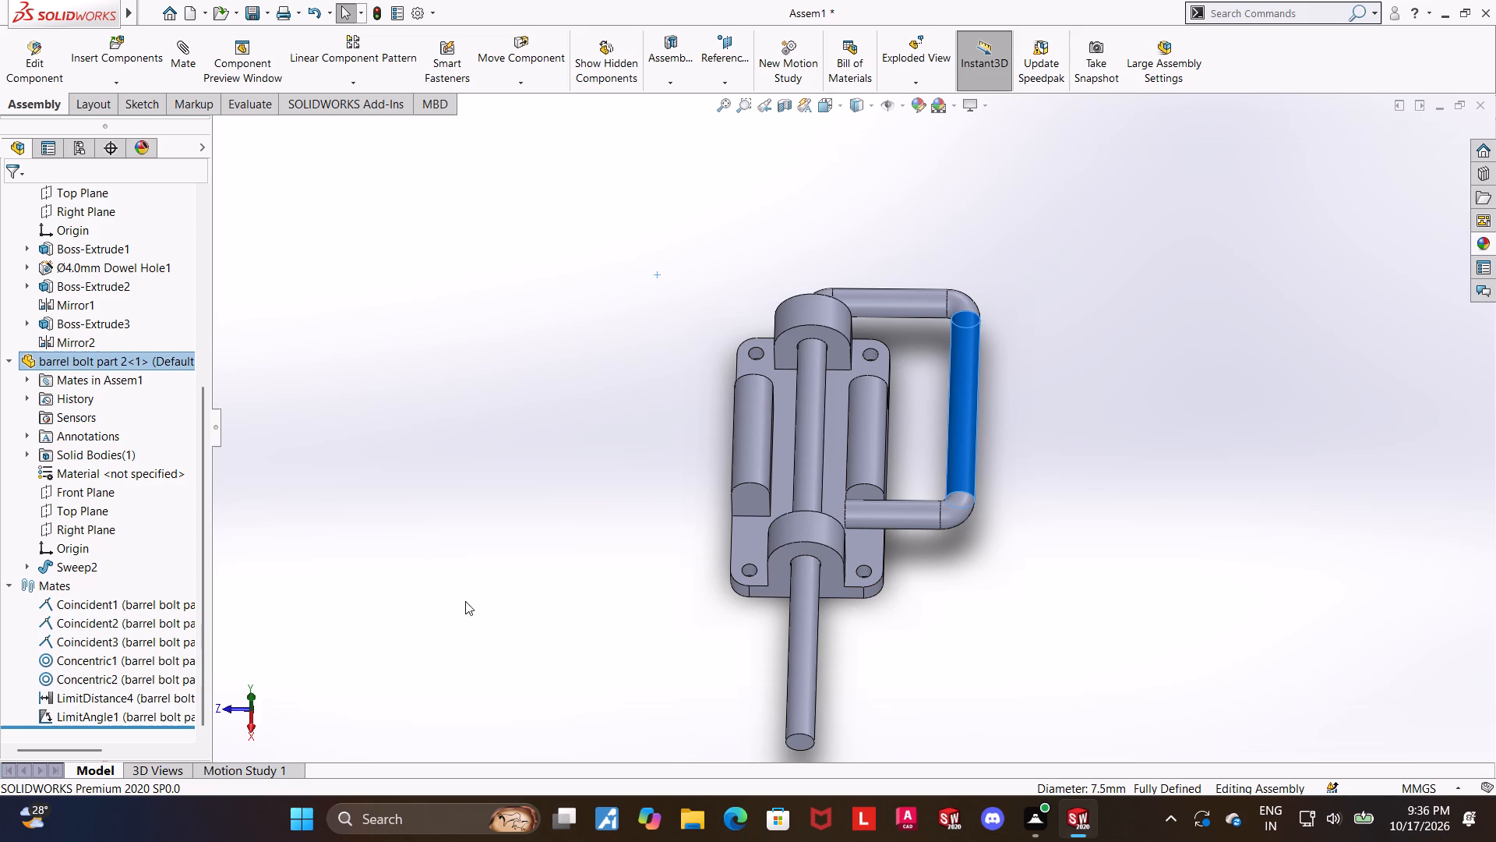
Delete the limit angle mate from the assembly's mates.
right_click(101, 720)
click(141, 594)
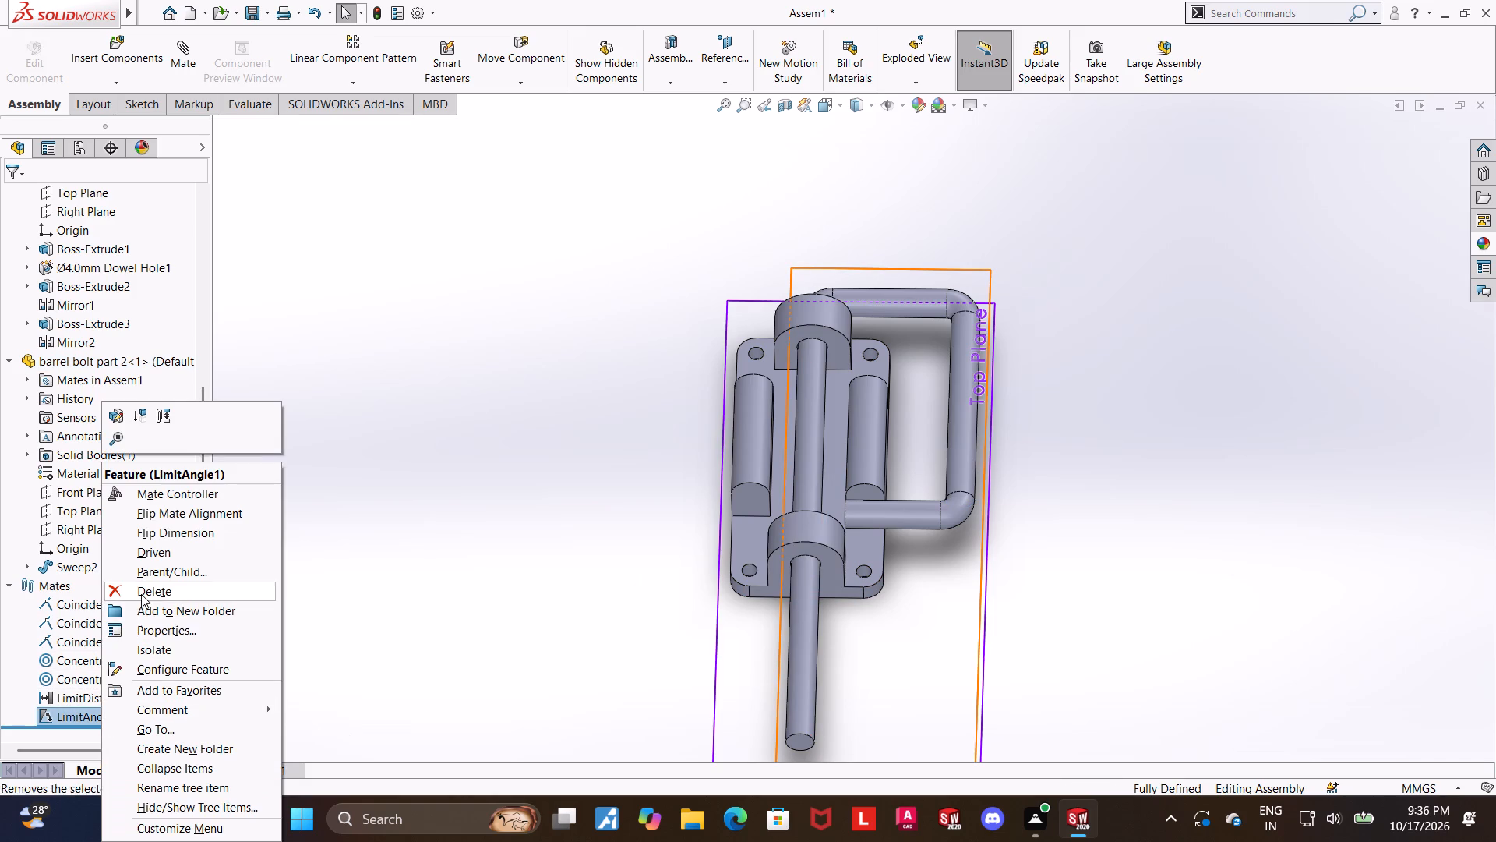
click(858, 304)
Test the rod's sliding and handle swing without the angle mate, leaving the handle upright in isometric view.
drag(950, 363, 958, 265)
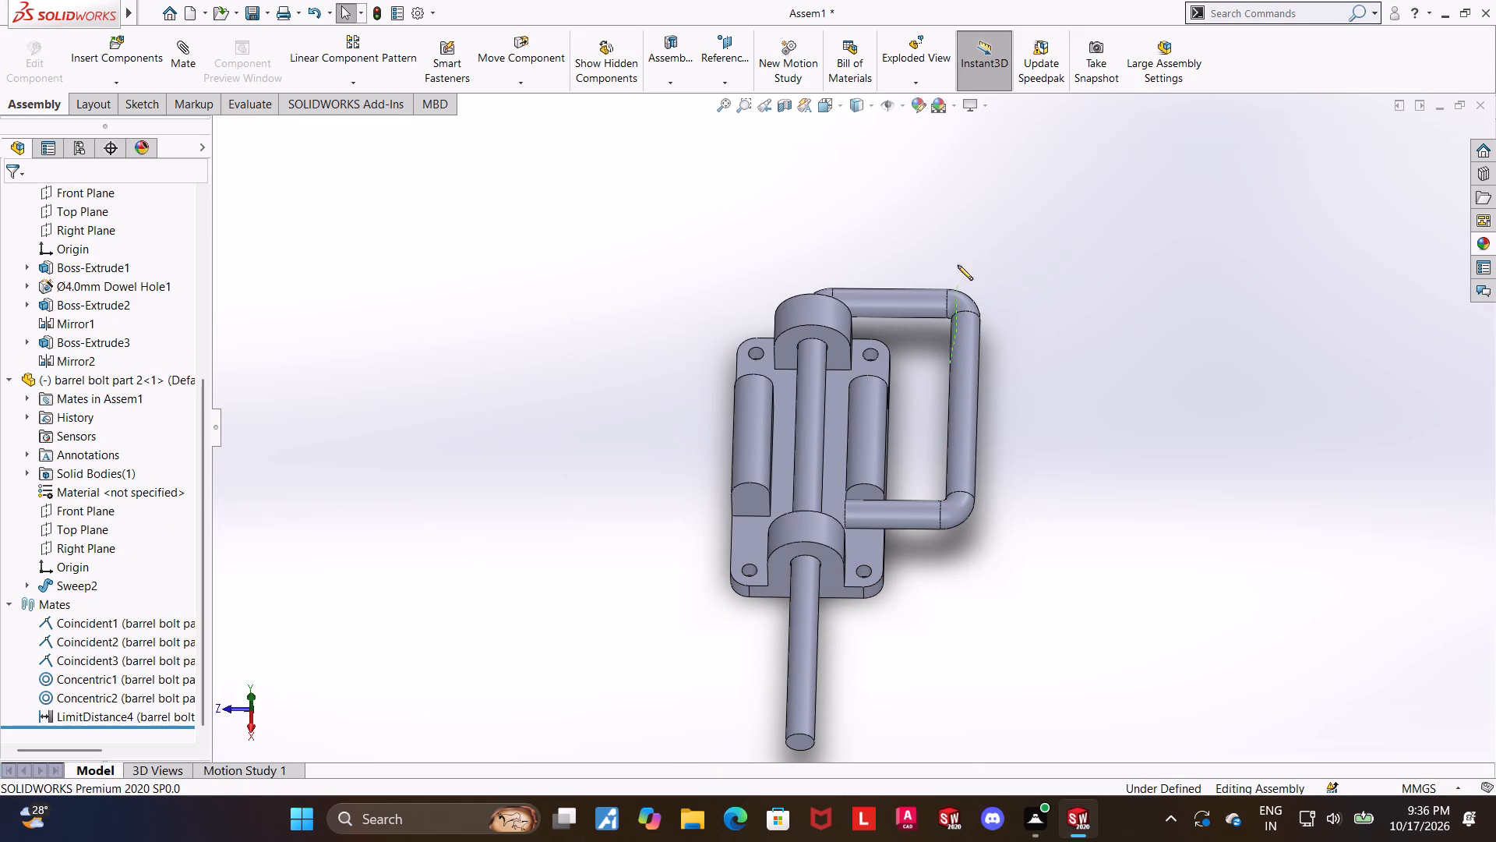
drag(958, 265, 965, 195)
click(1024, 408)
drag(969, 405, 982, 220)
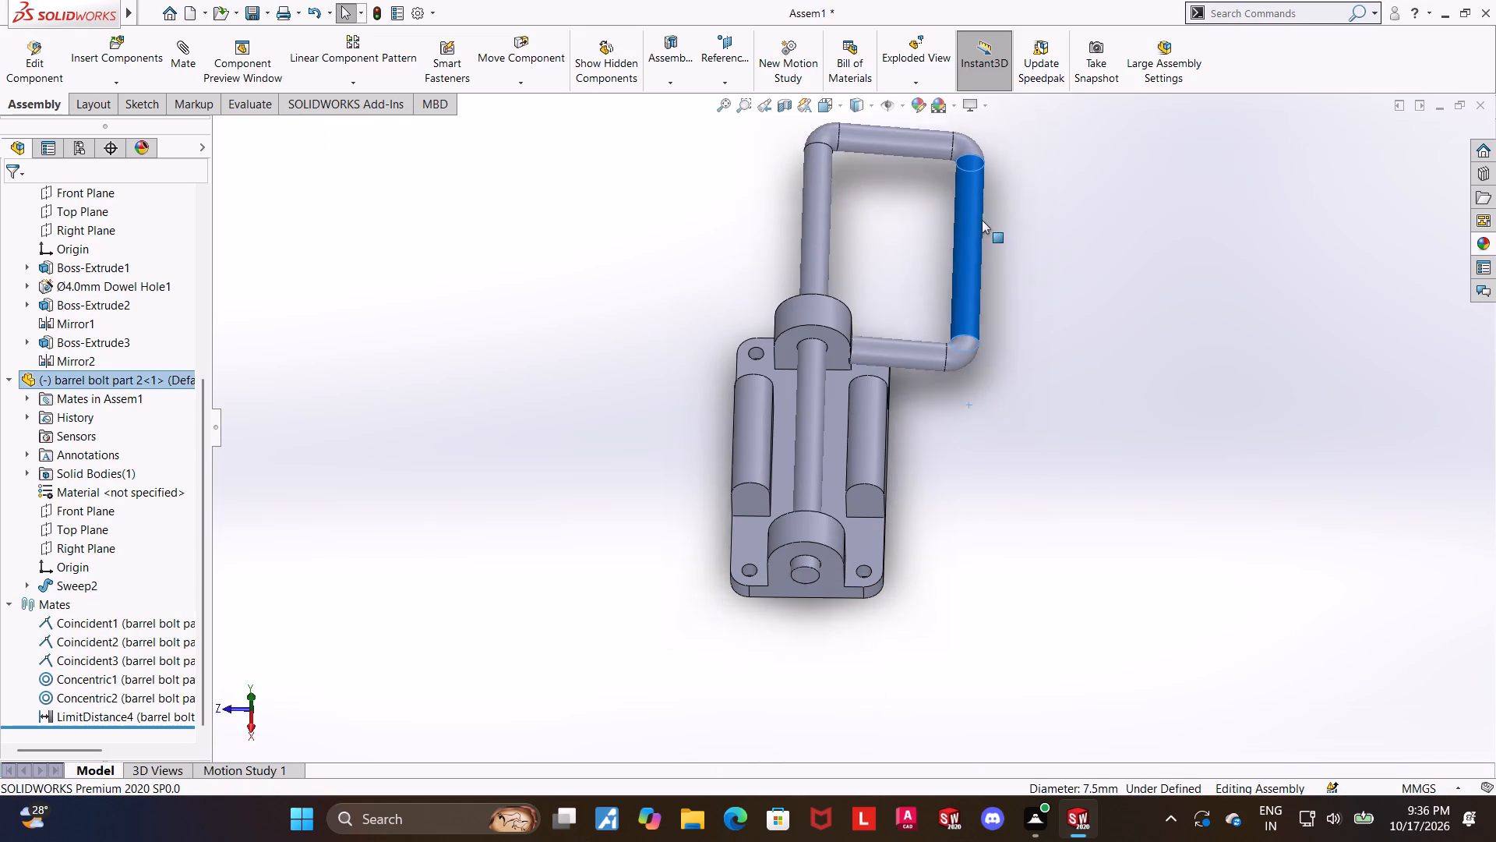
drag(982, 220, 877, 366)
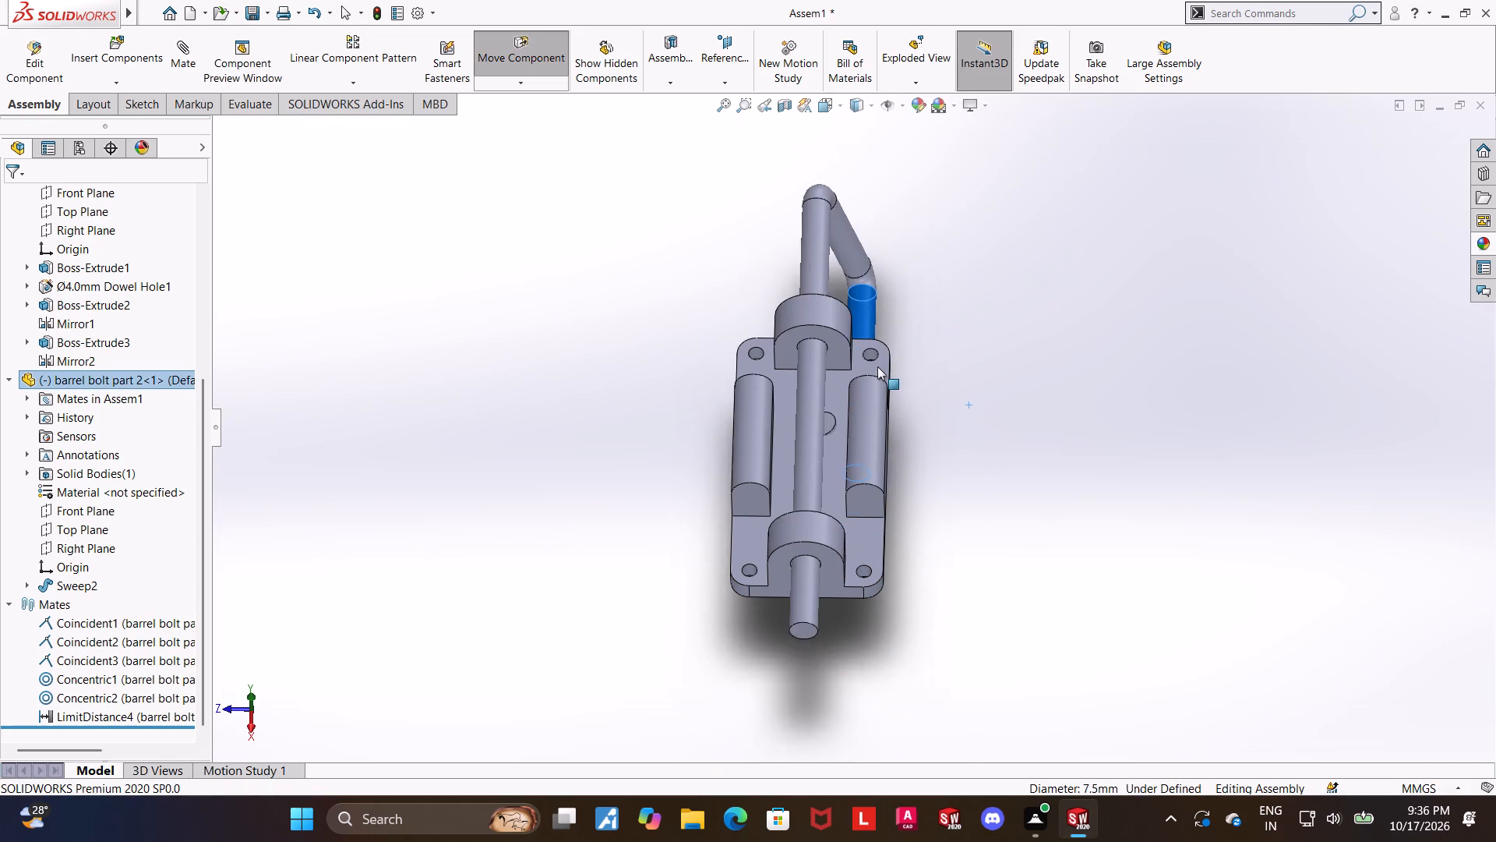
drag(877, 366, 661, 329)
drag(660, 338, 467, 228)
middle_drag(961, 397, 1037, 382)
drag(676, 329, 894, 258)
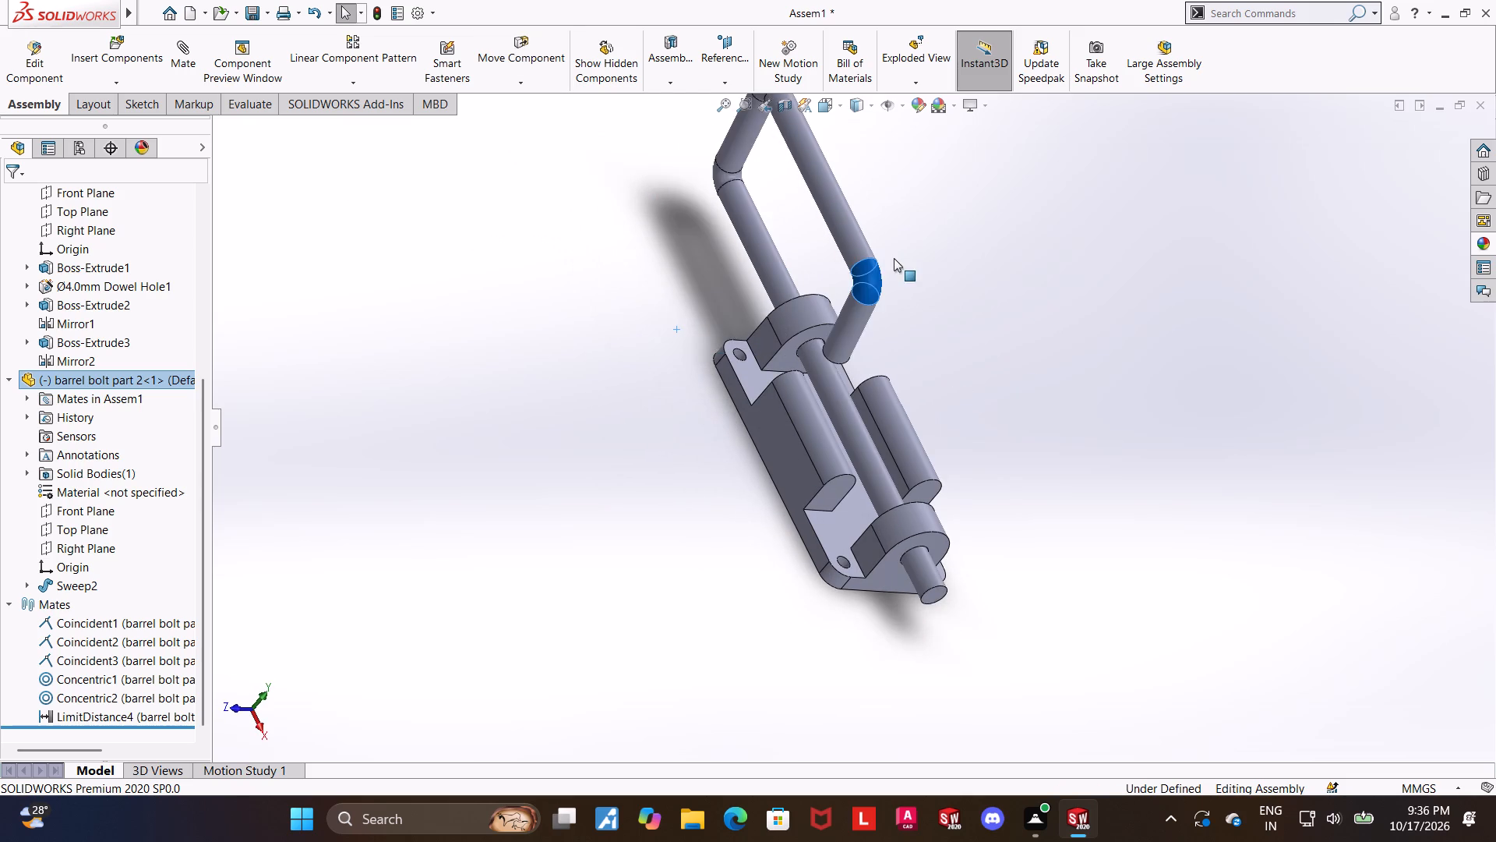
drag(894, 258, 967, 325)
scroll(1045, 418, up, 1)
middle_drag(1037, 536, 1053, 446)
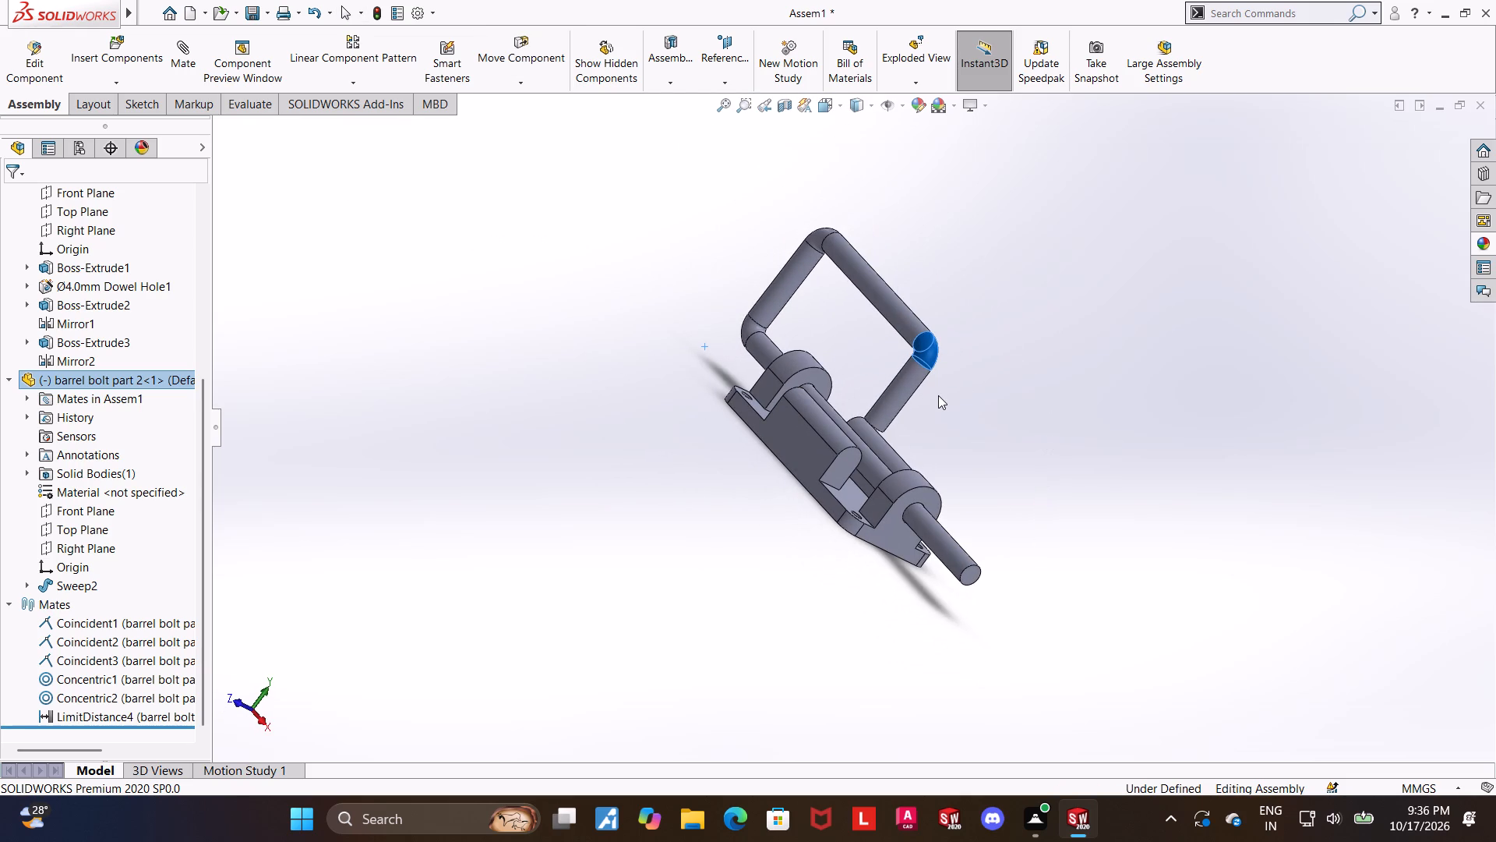
key(ctrl+7)
click(1071, 352)
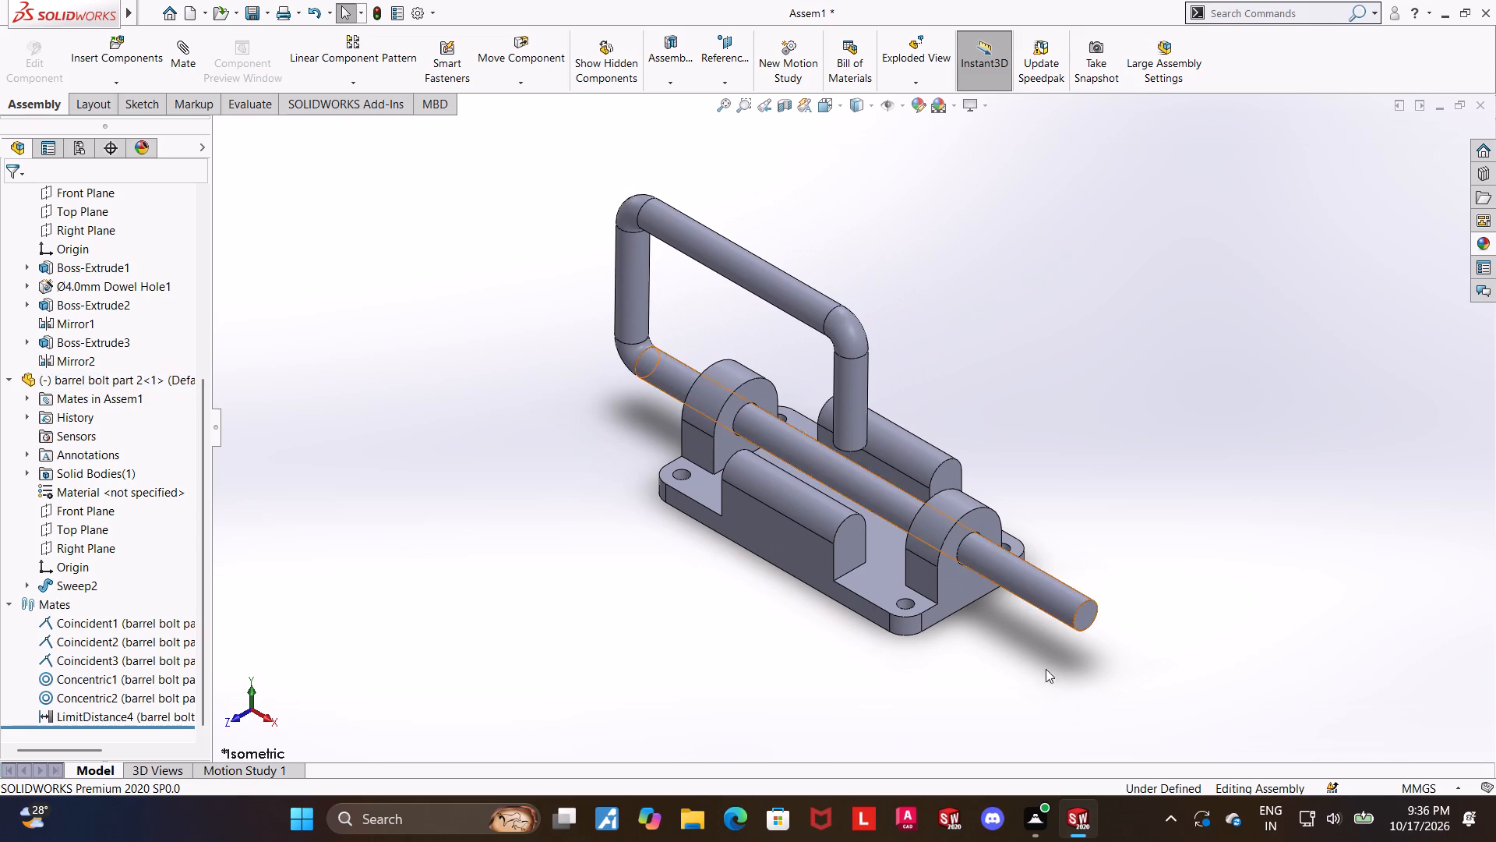
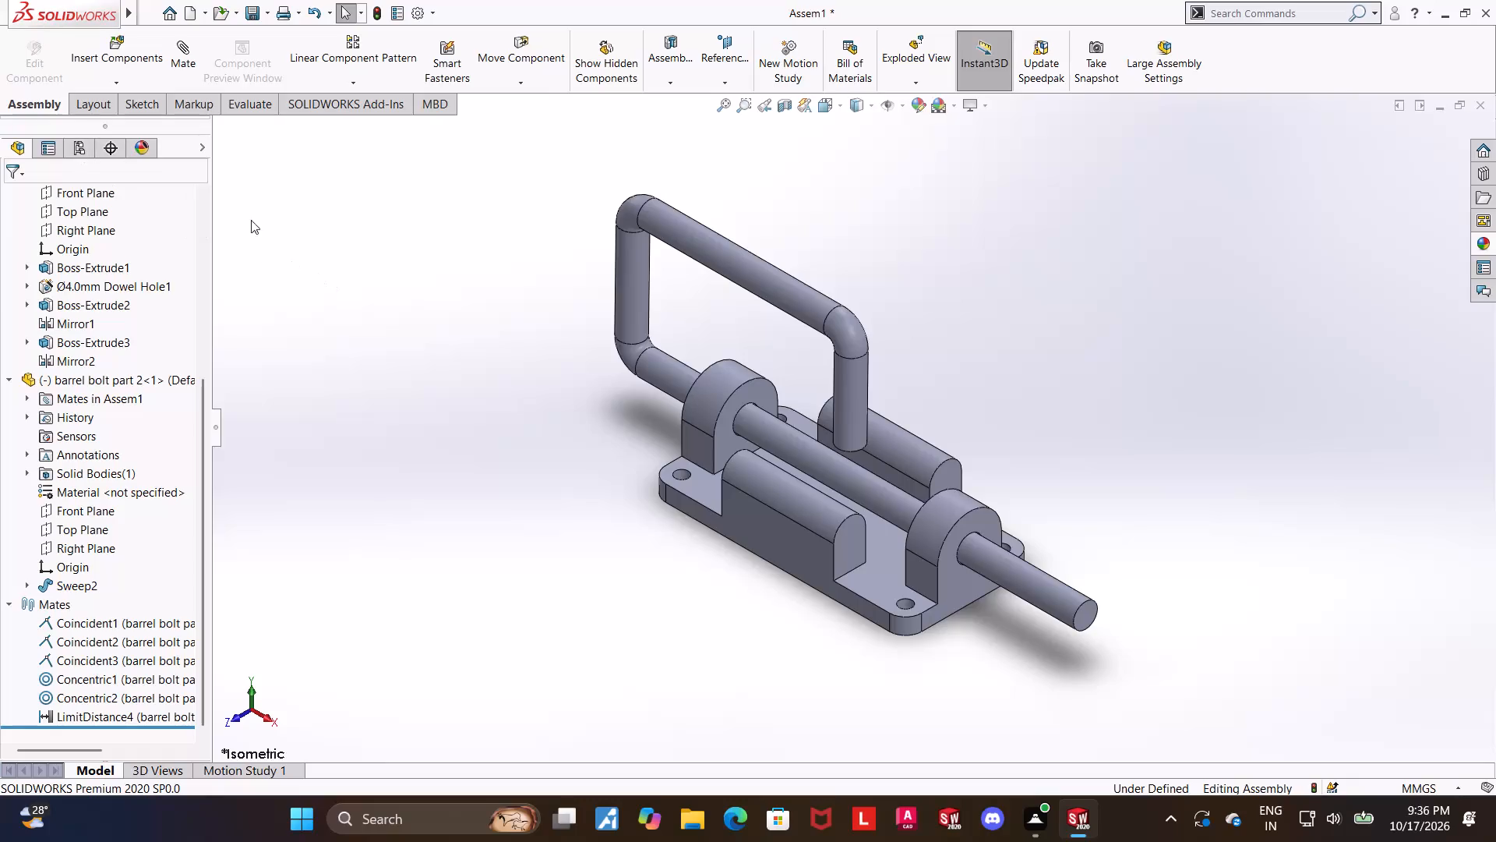
Rebuild and save the assembly in Downloads under the file name "barrel bolt assembly".
click(409, 288)
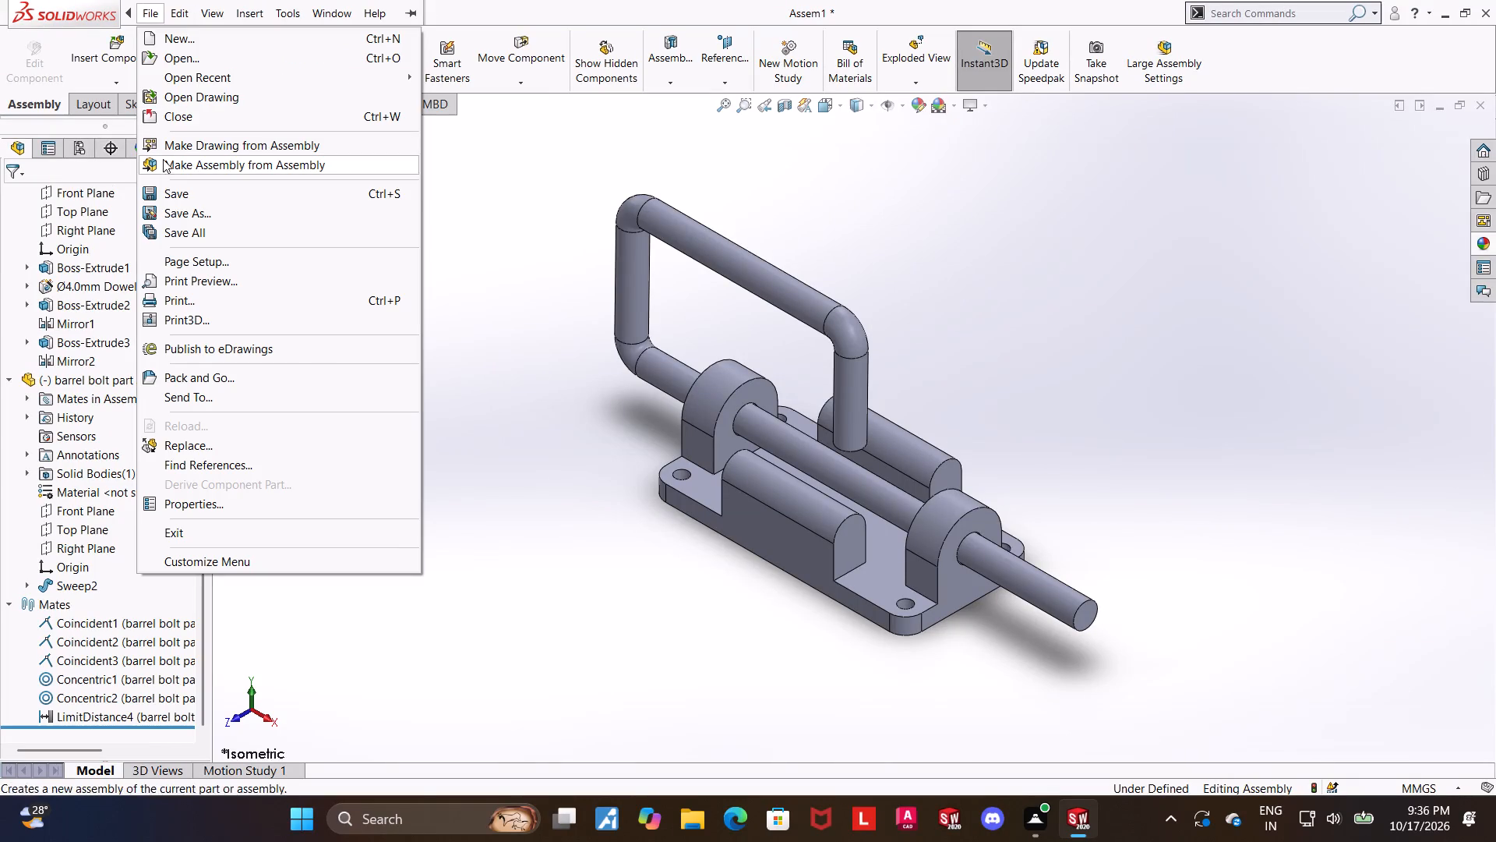
click(177, 207)
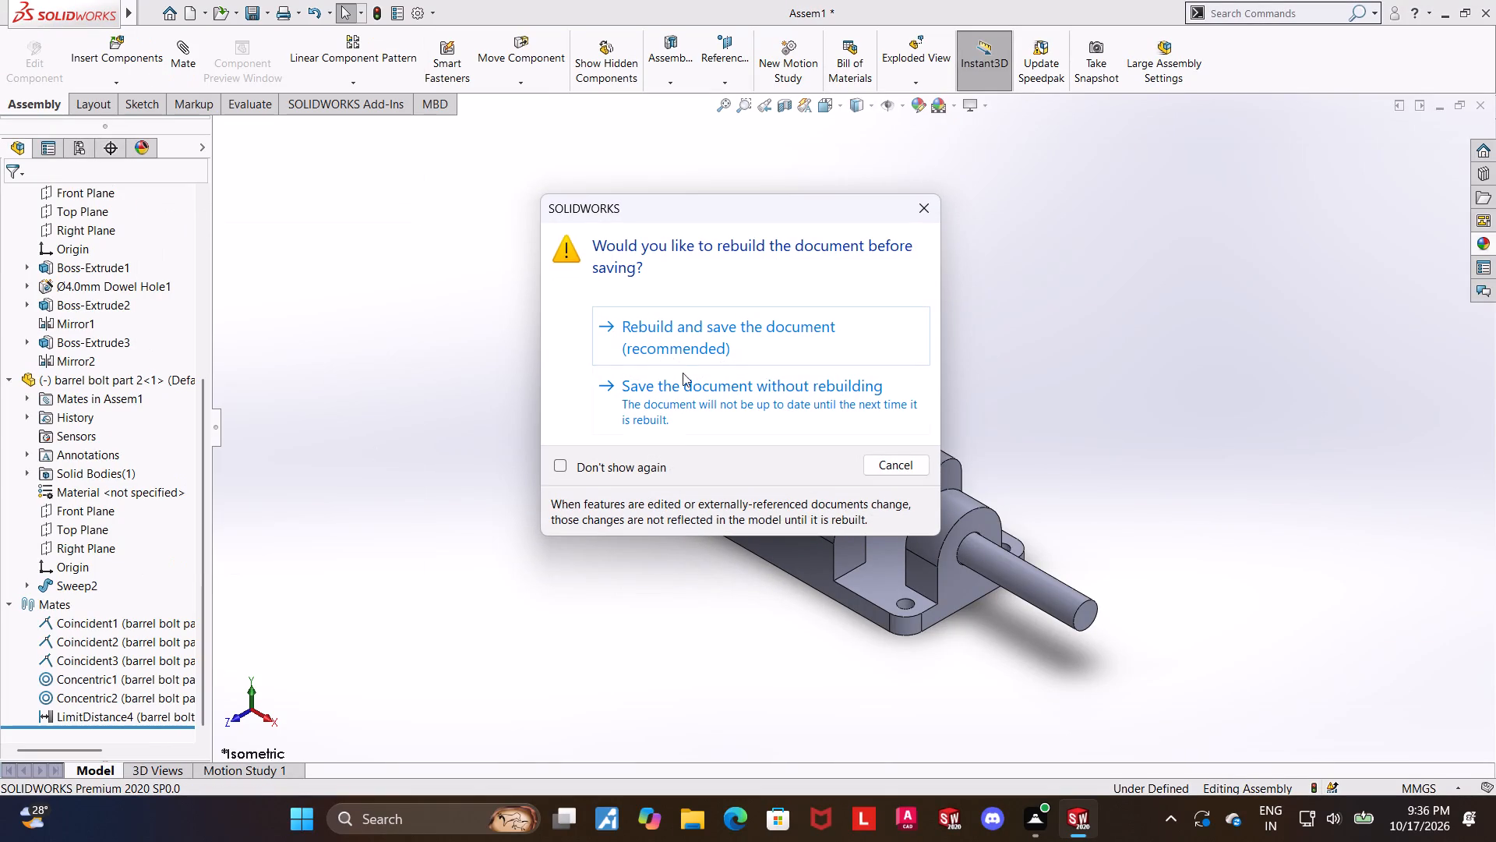
click(736, 326)
text(barrel bolt assembly)
key(space)
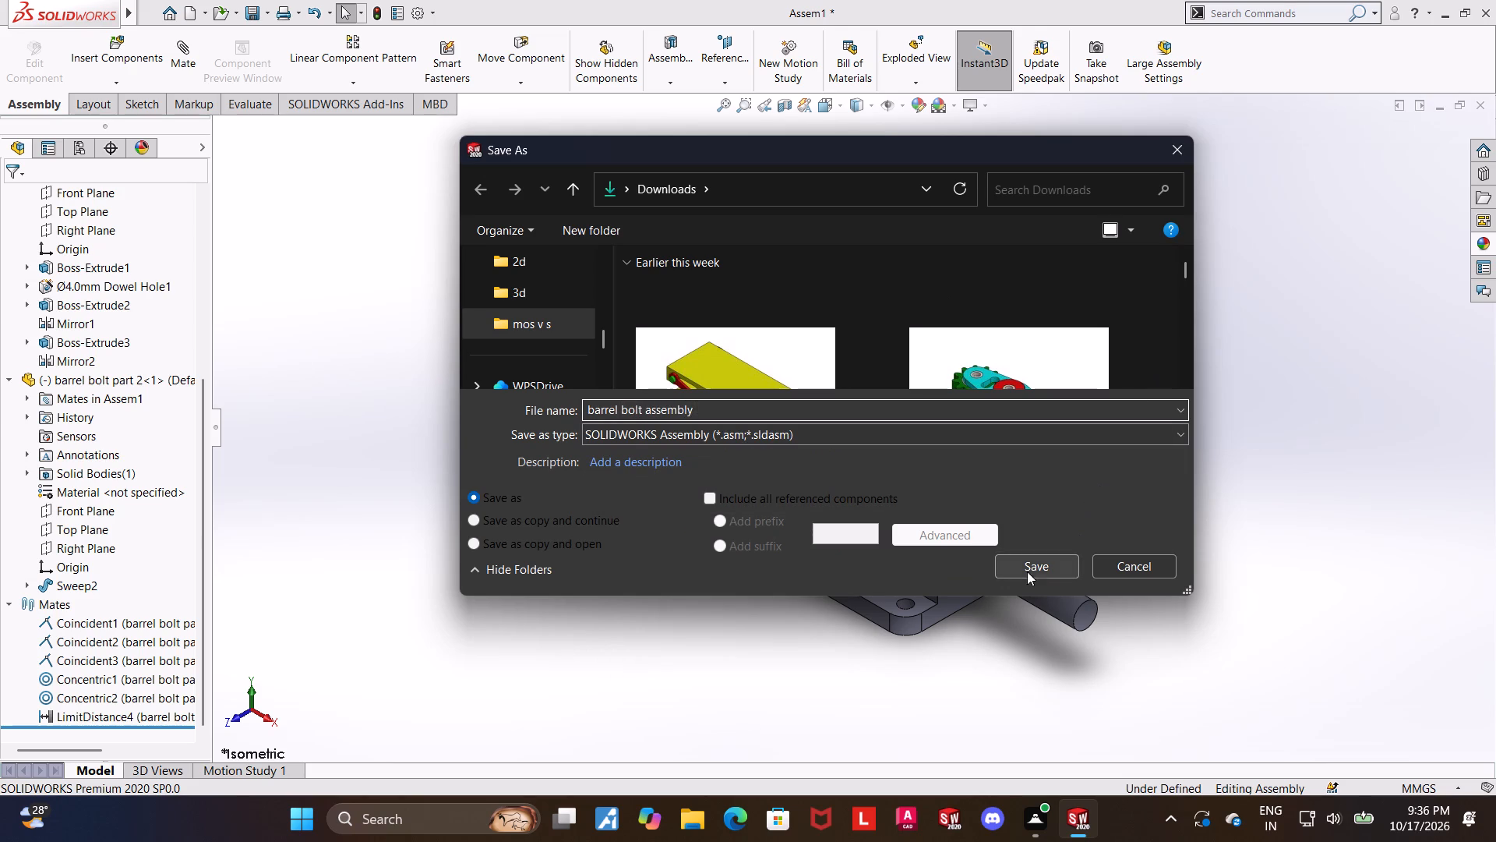
click(1032, 566)
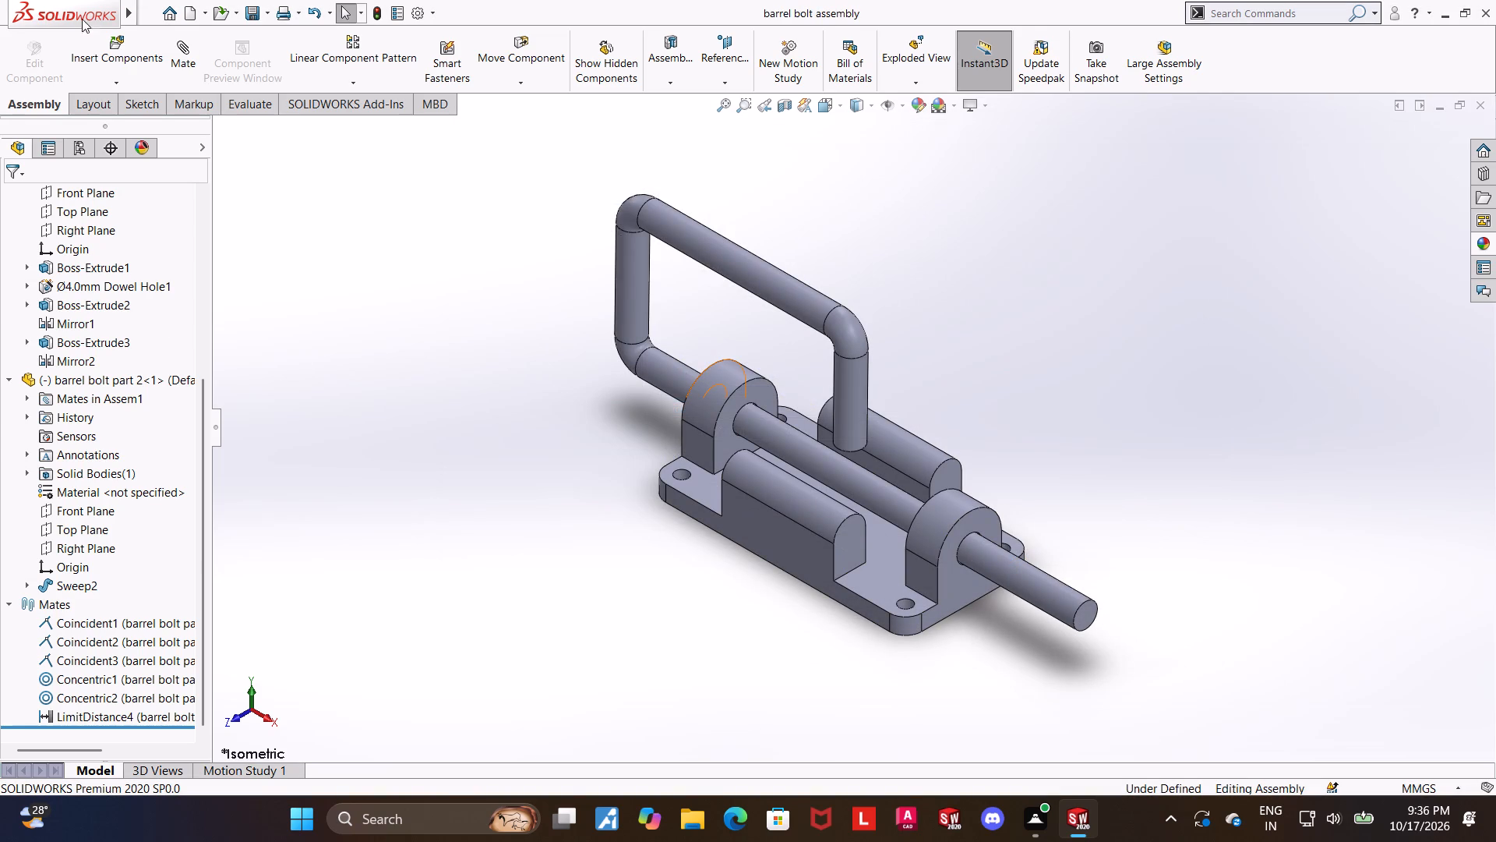
Export the barrel bolt assembly to Downloads as an Adobe PDF file, keeping the same file name.
click(206, 218)
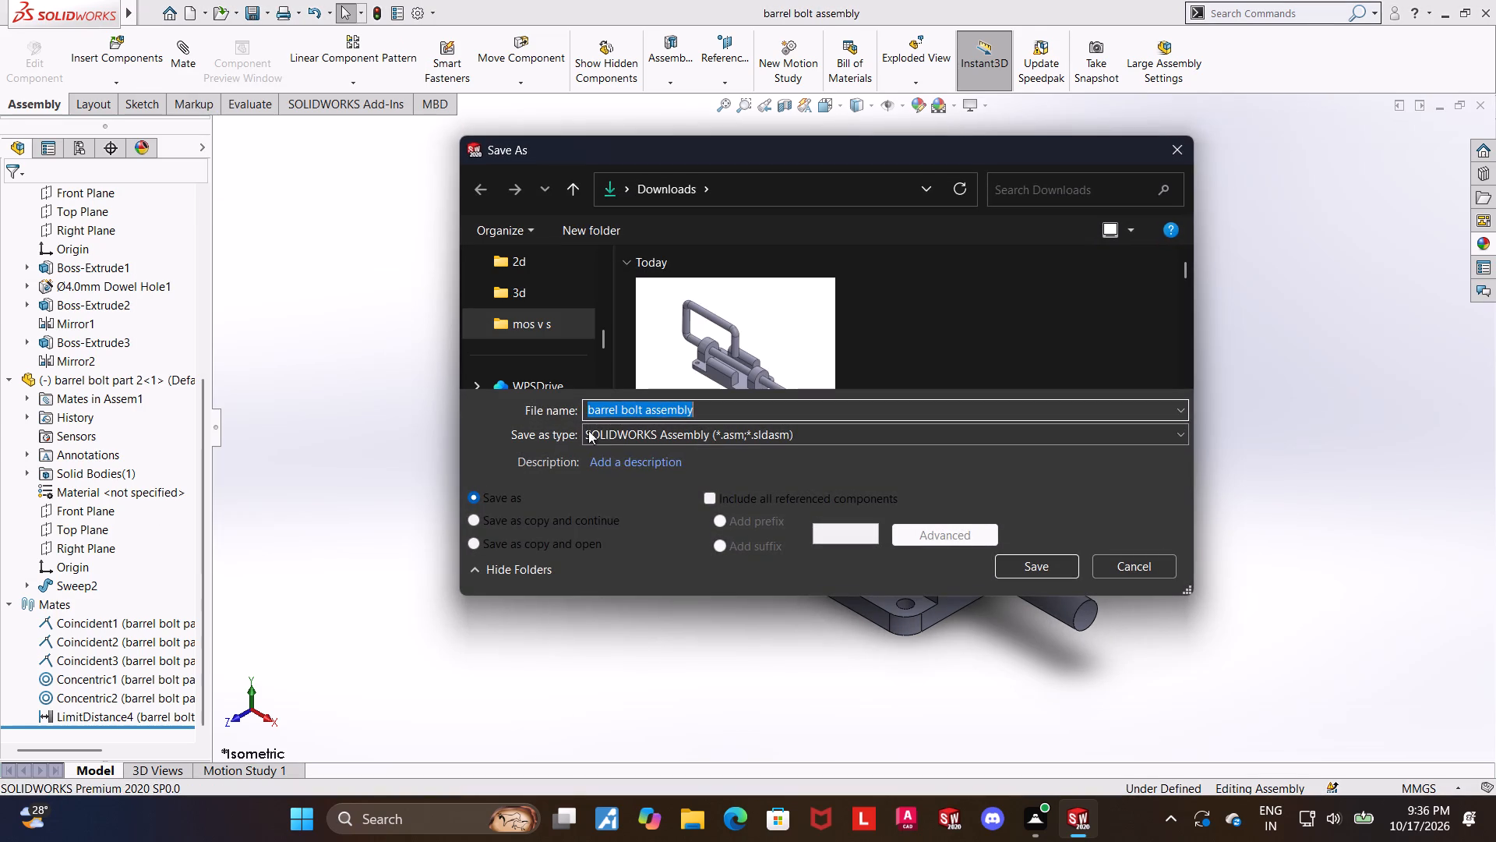
click(642, 441)
click(754, 151)
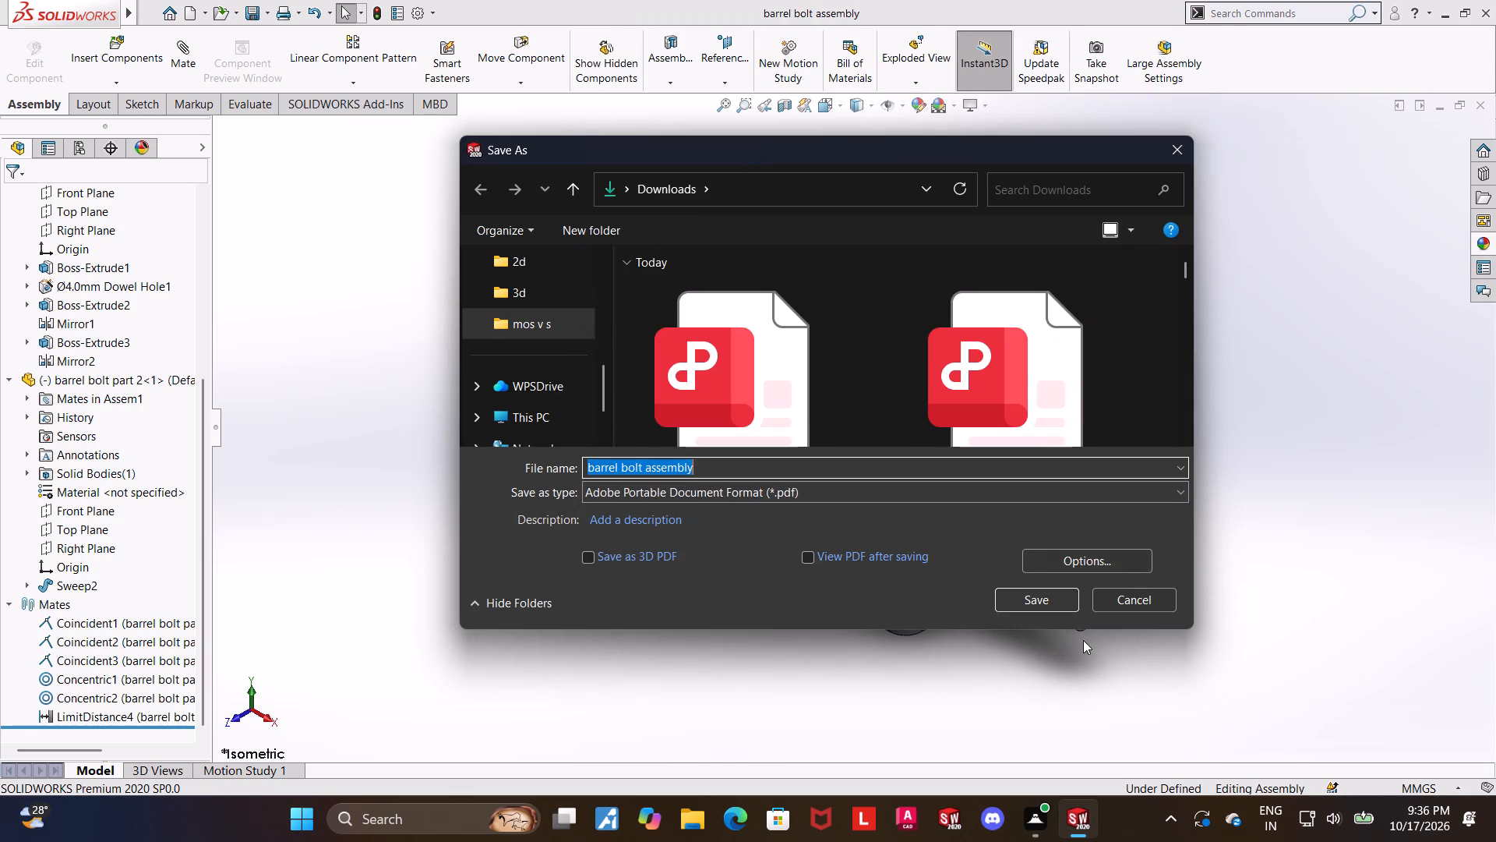
click(1065, 614)
click(1060, 596)
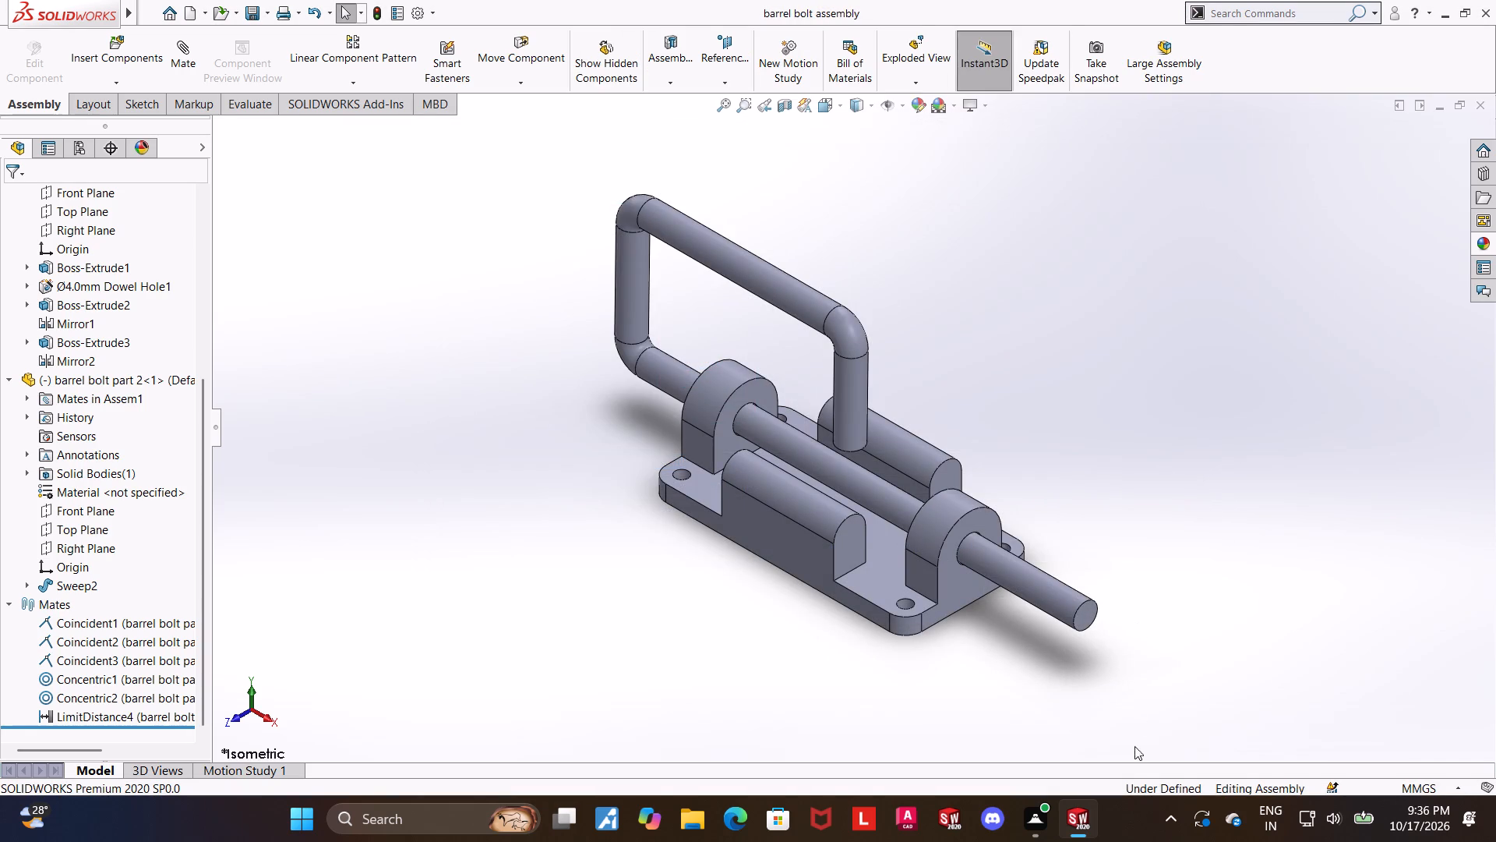
click(1251, 528)
Switch to barrel bolt part 2, set it to isometric view, and export it as a PDF using the save as copy and continue option.
click(1067, 734)
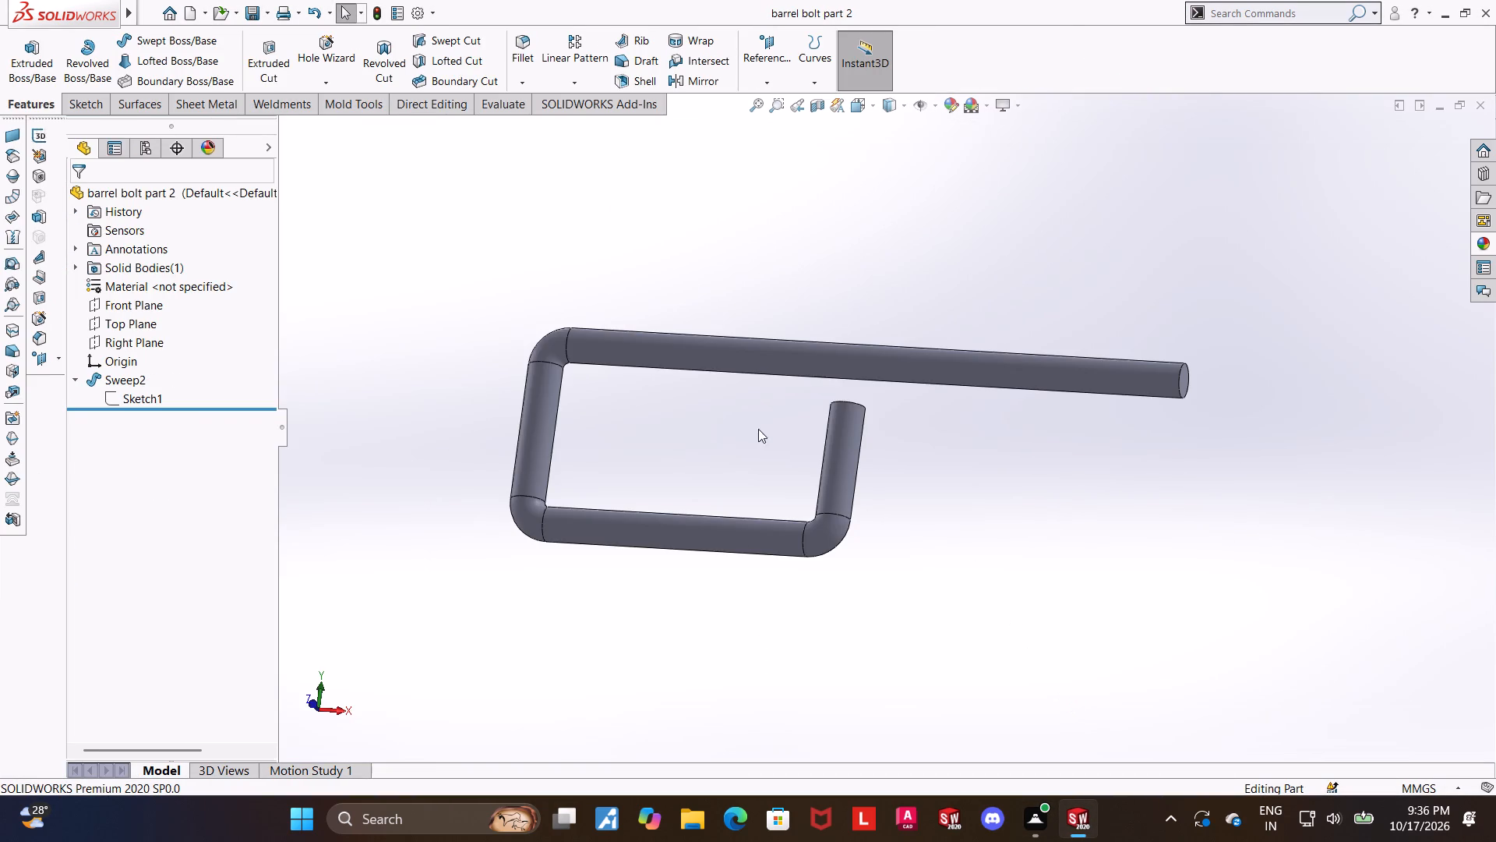
key(ctrl+7)
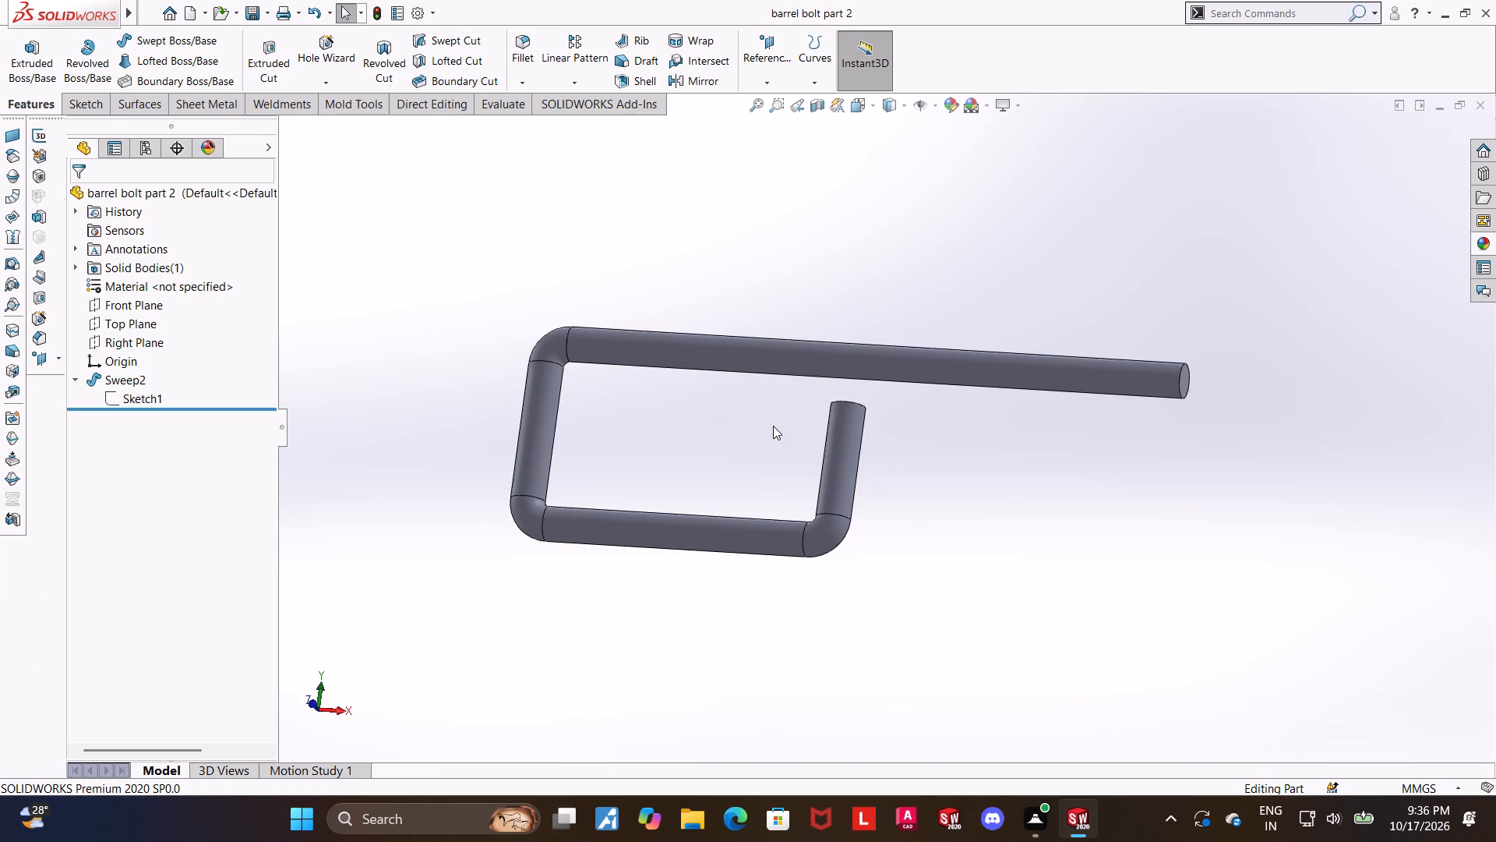
scroll(1172, 322, down, 1)
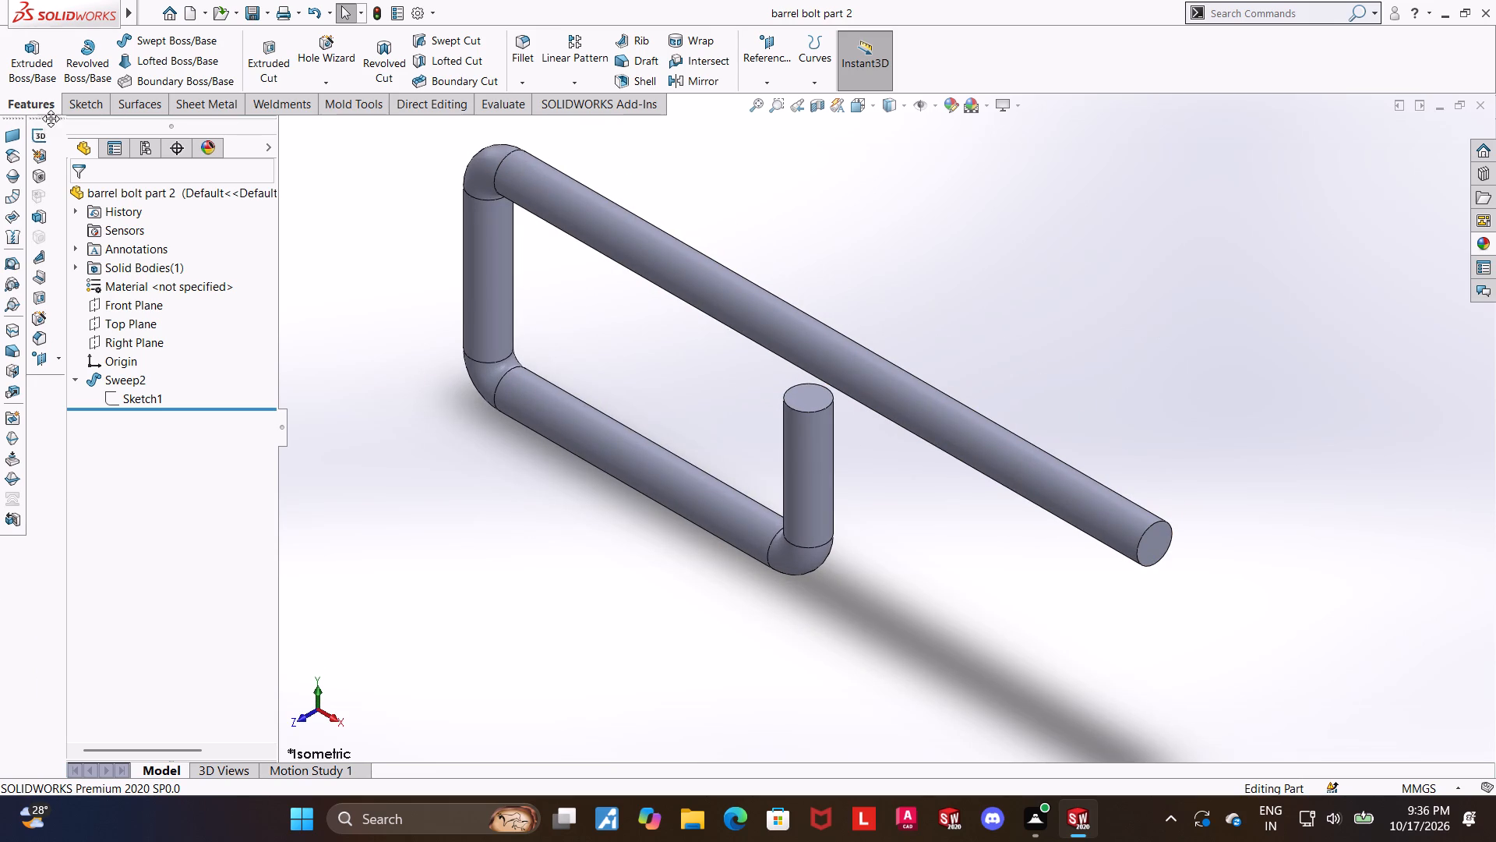
click(181, 218)
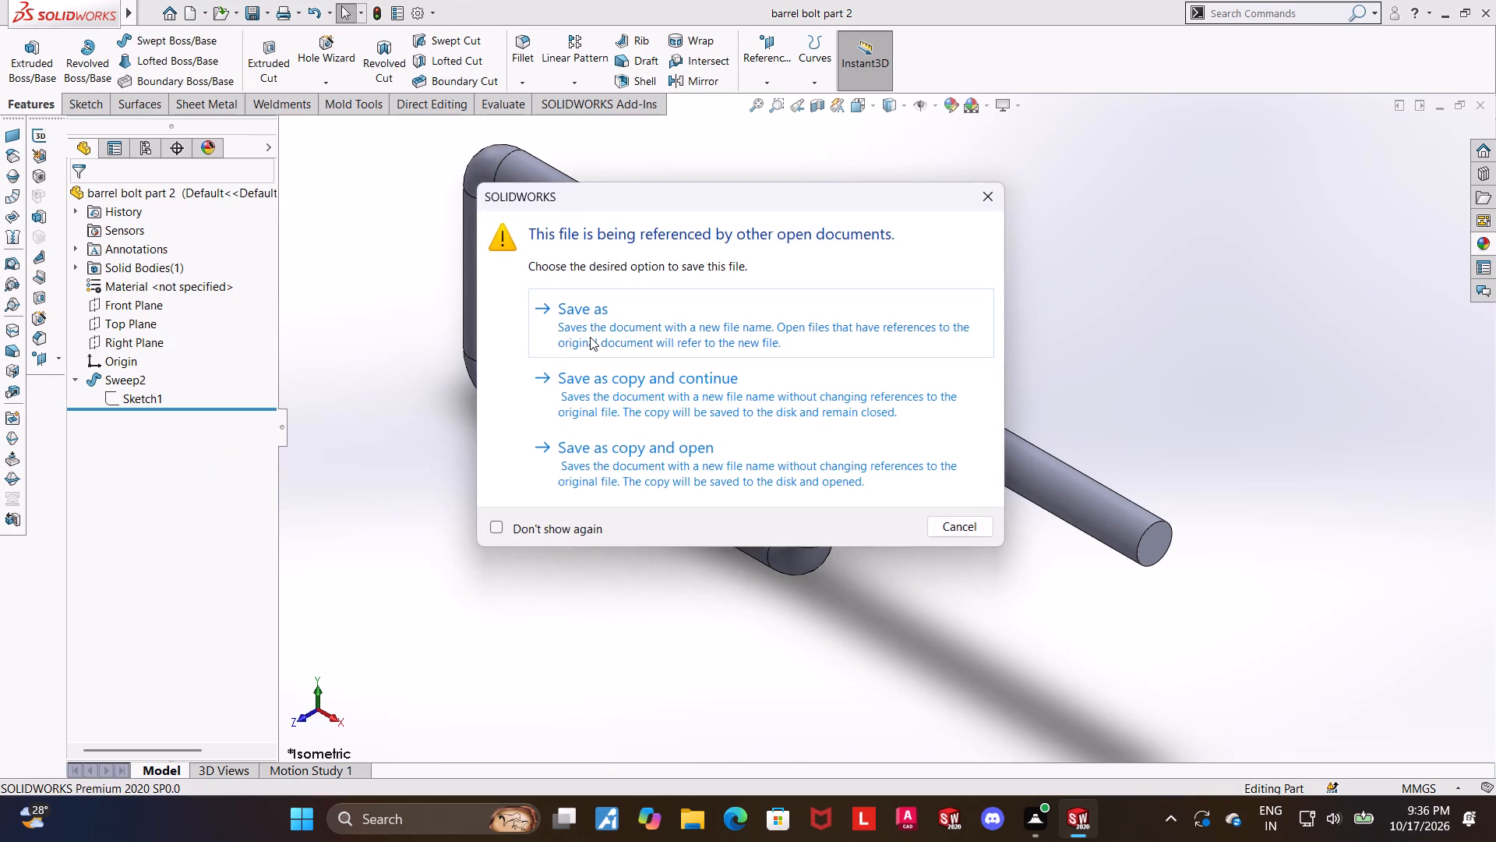
click(656, 385)
click(792, 440)
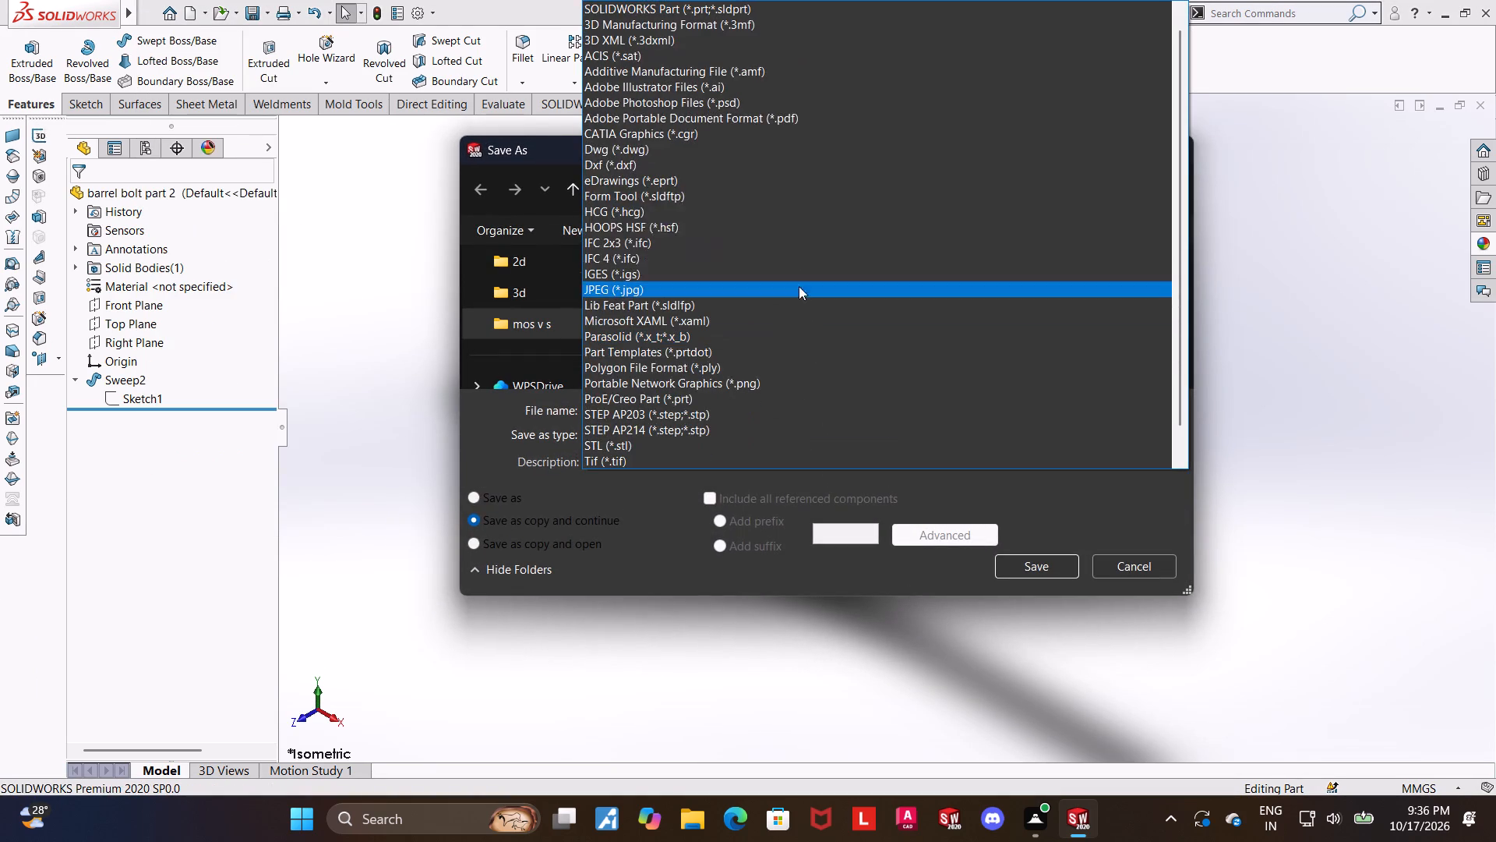
click(796, 119)
click(1036, 586)
click(1037, 594)
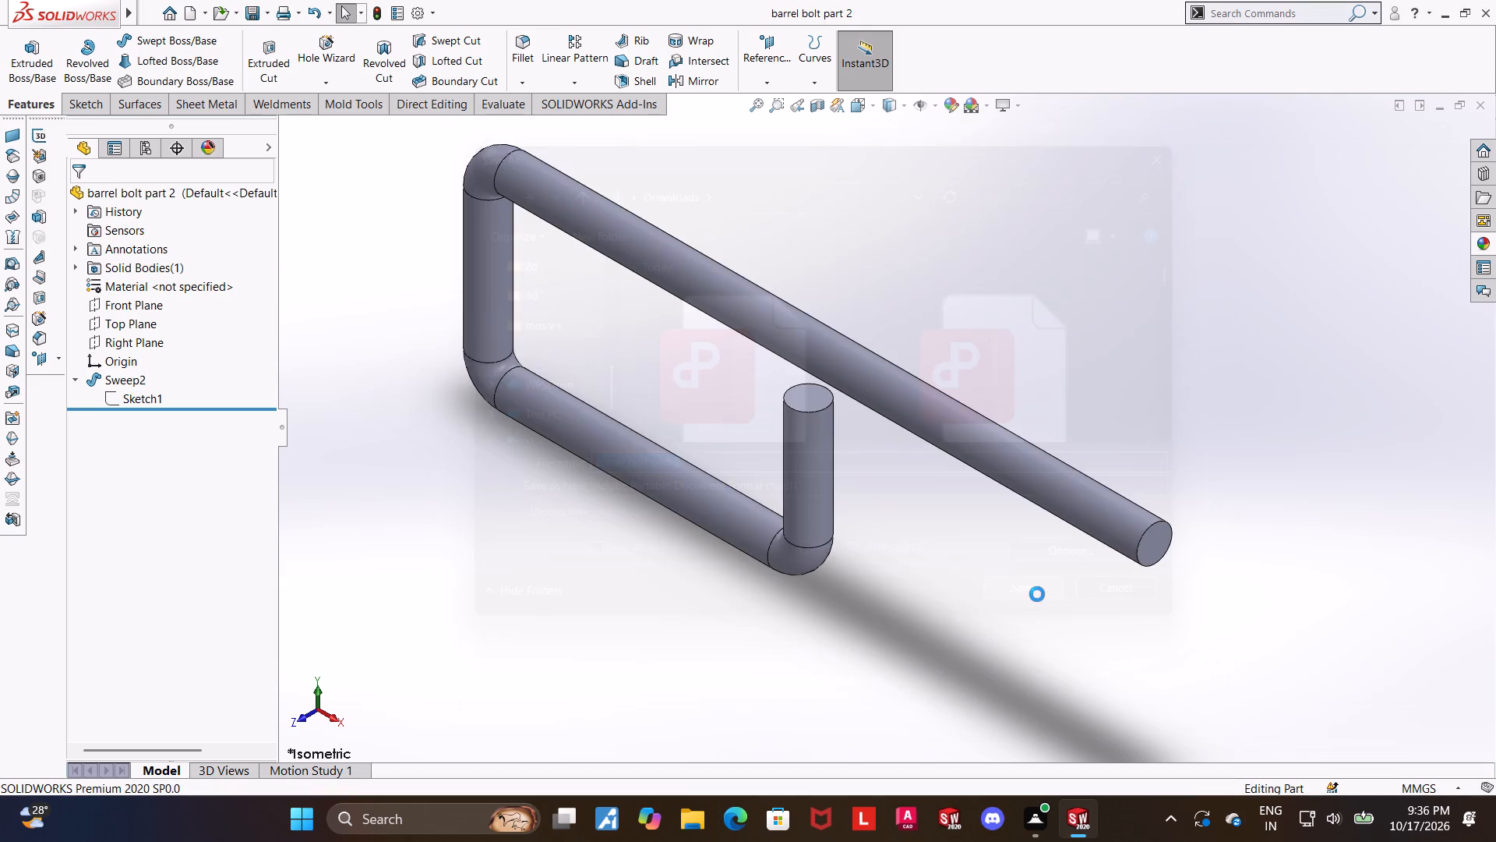
Switch to barrel bolt part 1 and export it as a PDF using the save as copy and continue option.
click(891, 733)
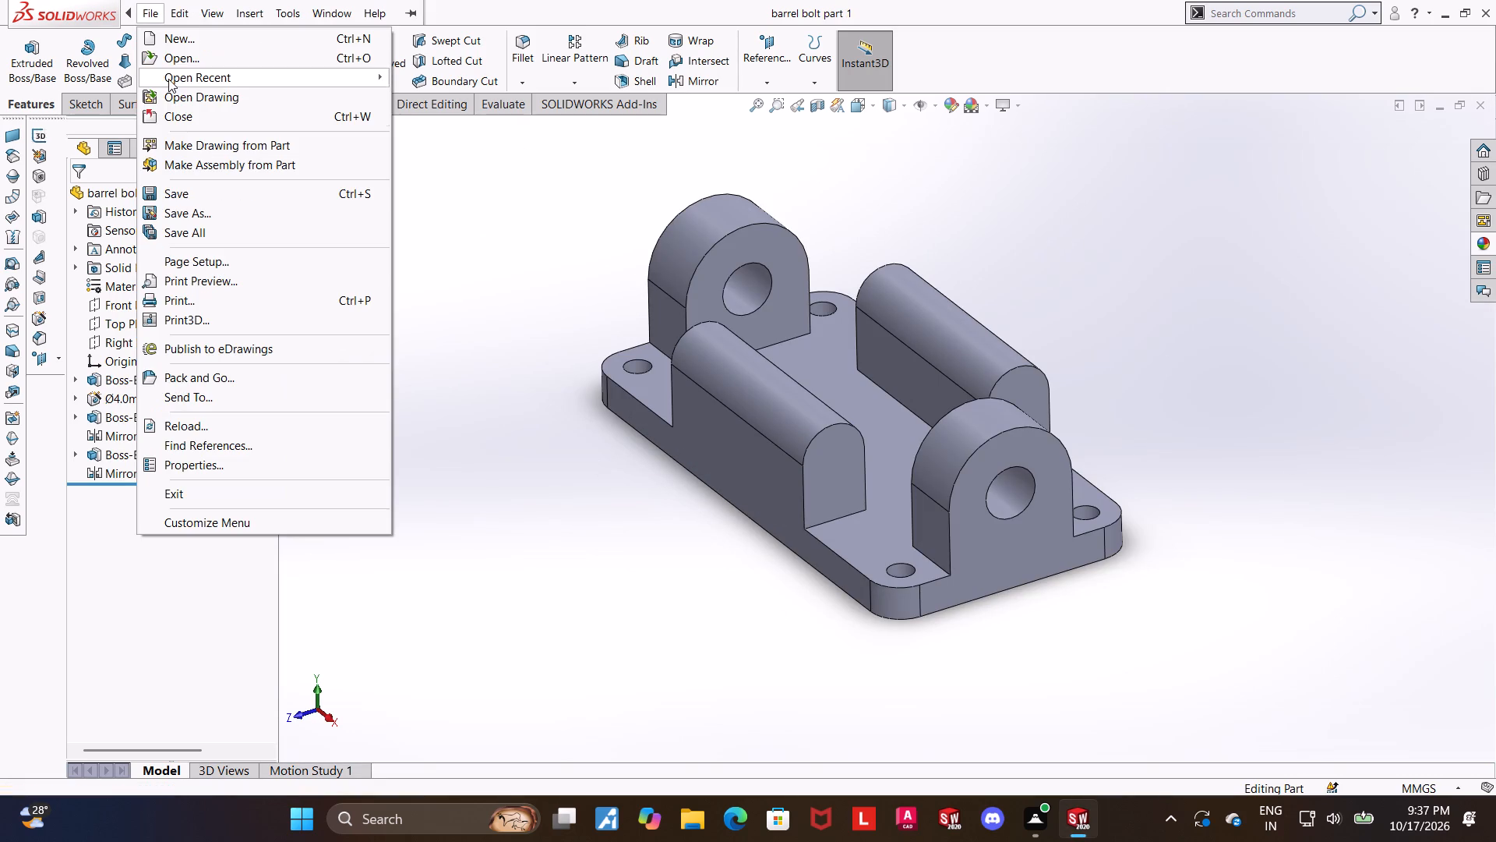
click(209, 218)
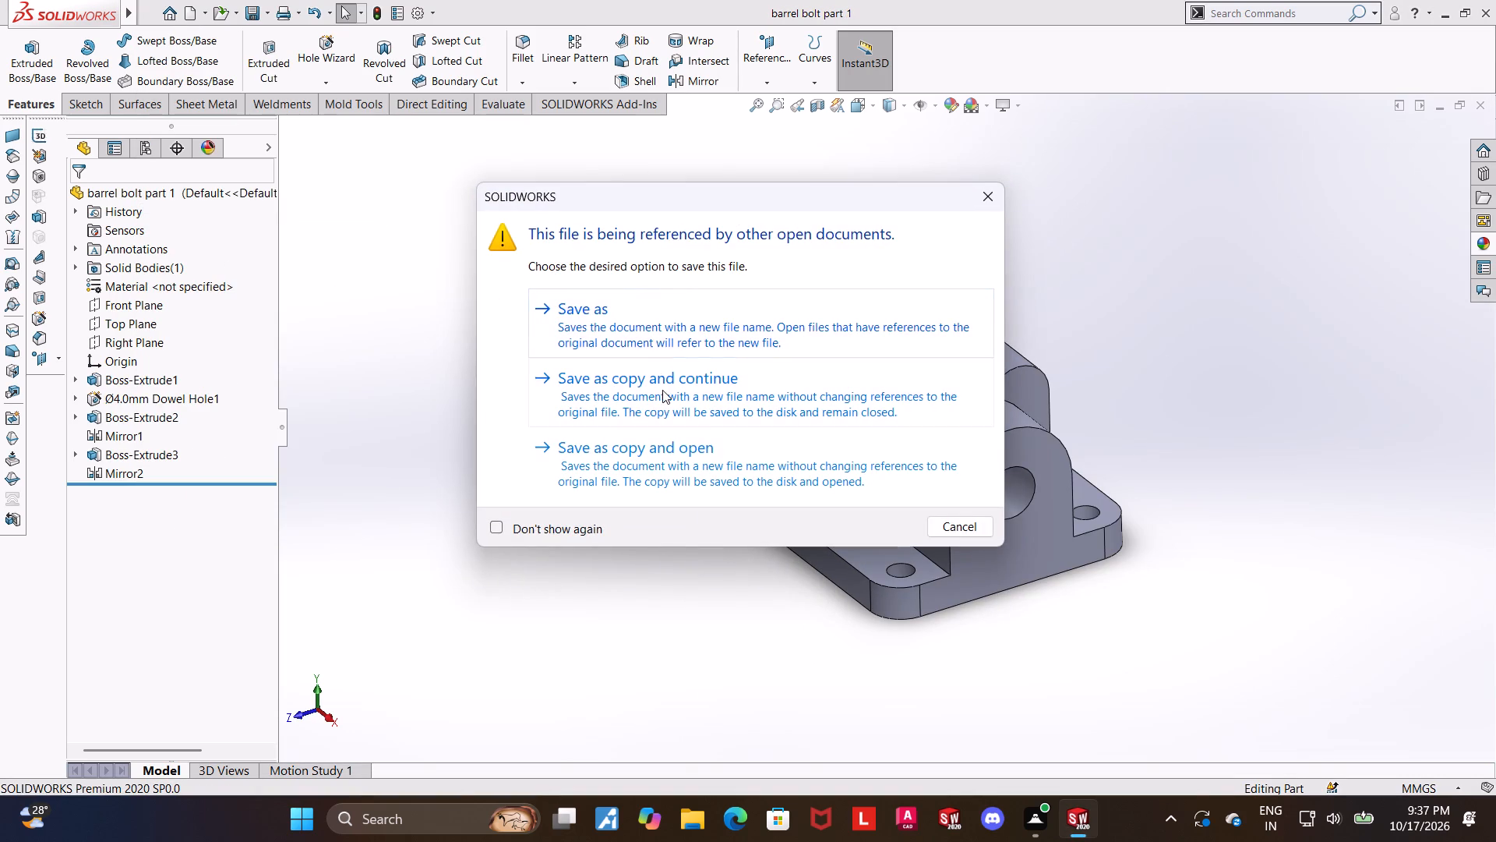
click(662, 390)
click(744, 437)
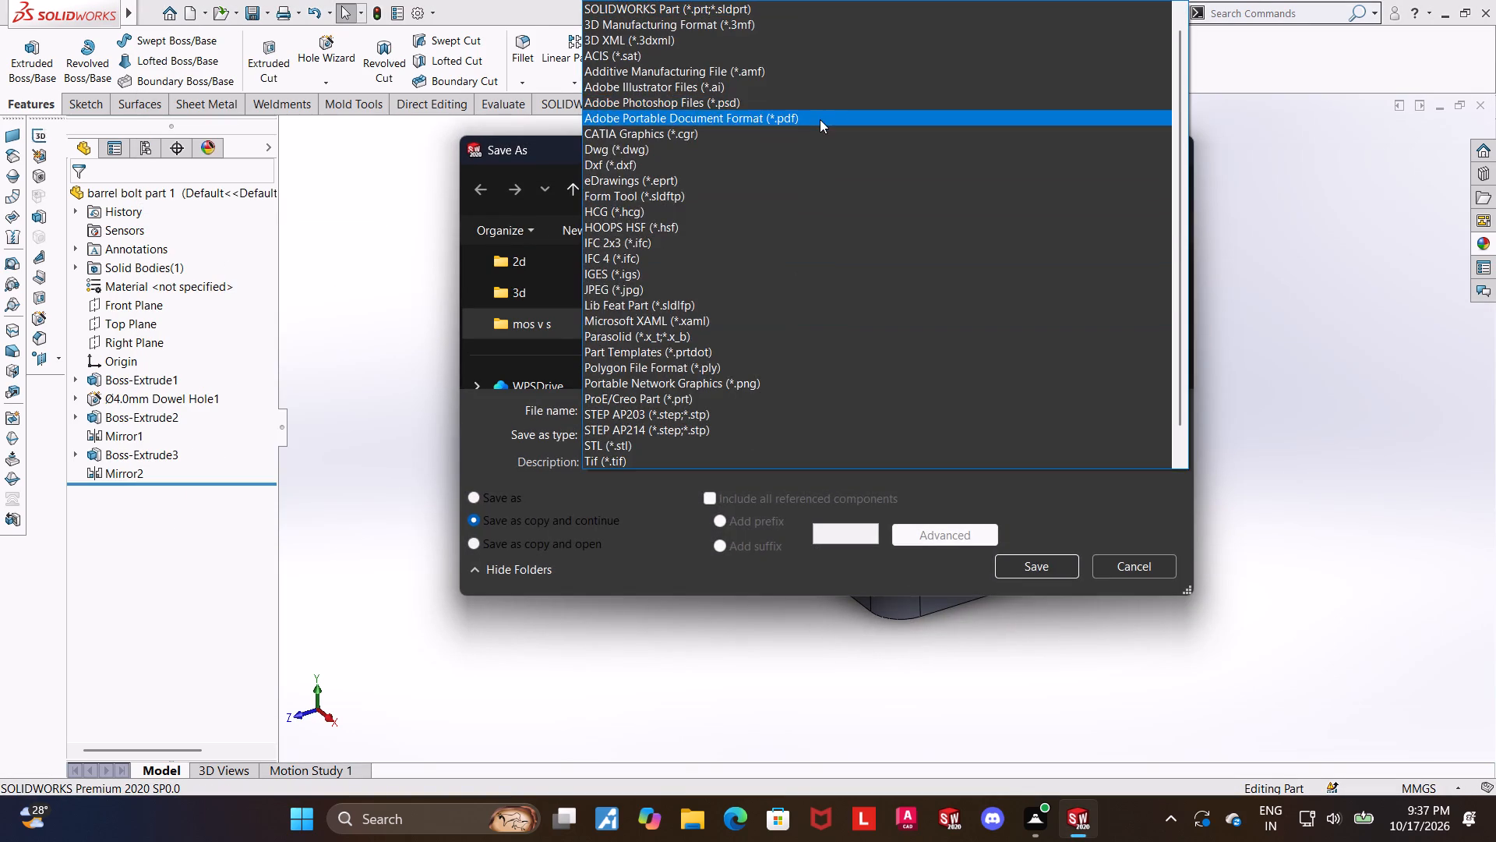
click(820, 119)
click(1025, 597)
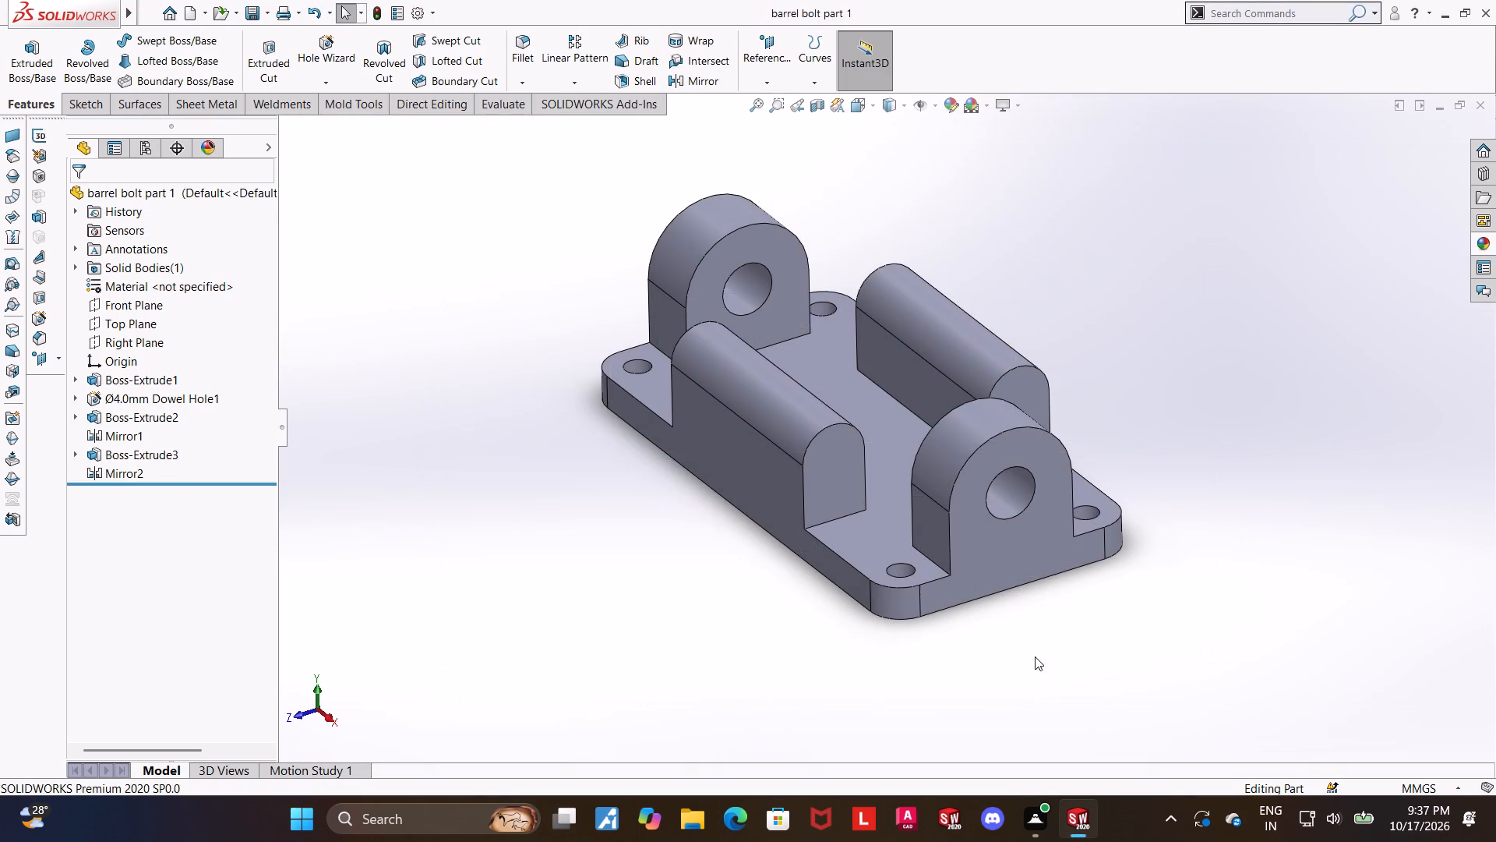